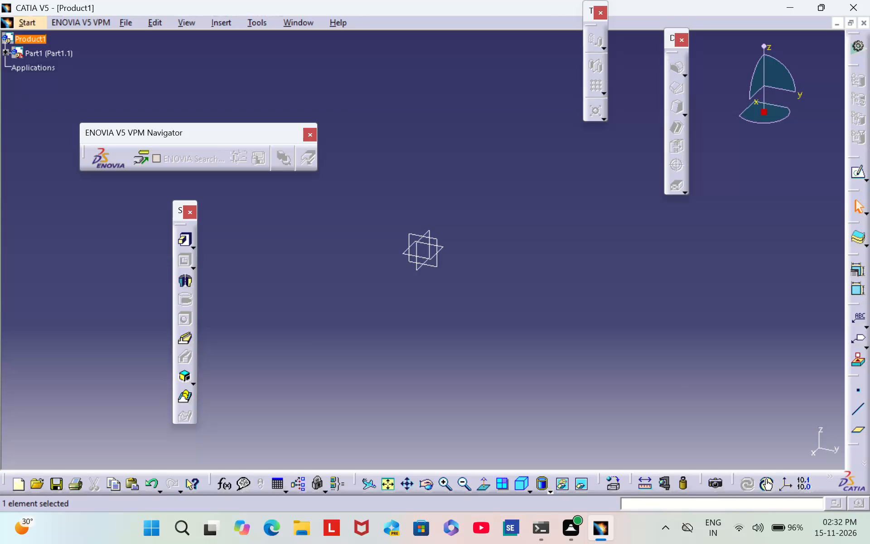
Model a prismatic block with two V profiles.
Start a sketch on the yz plane of Part1.
left_click(4, 51)
left_click(15, 69)
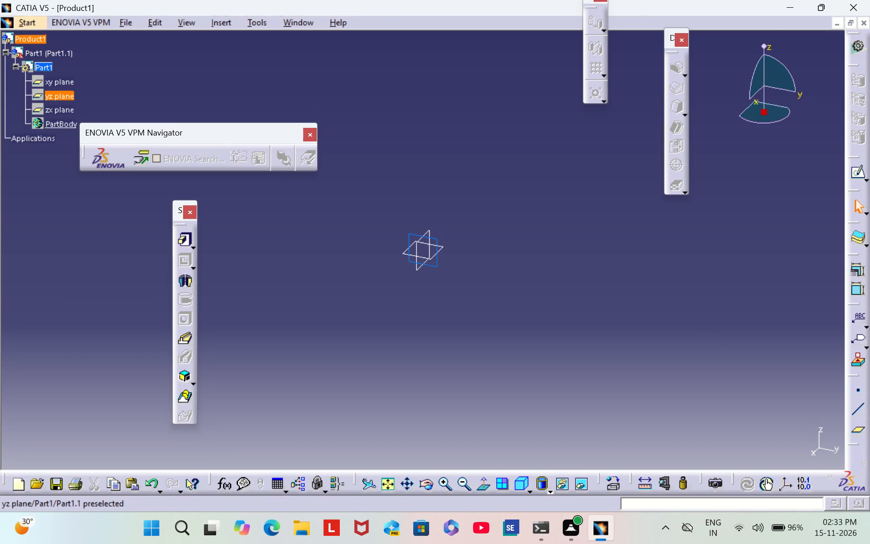
left_click(56, 99)
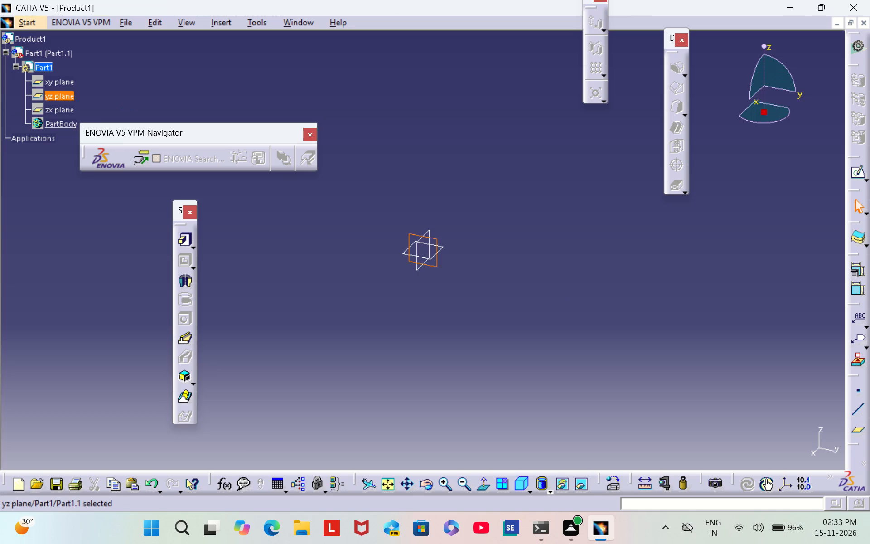
left_click(860, 177)
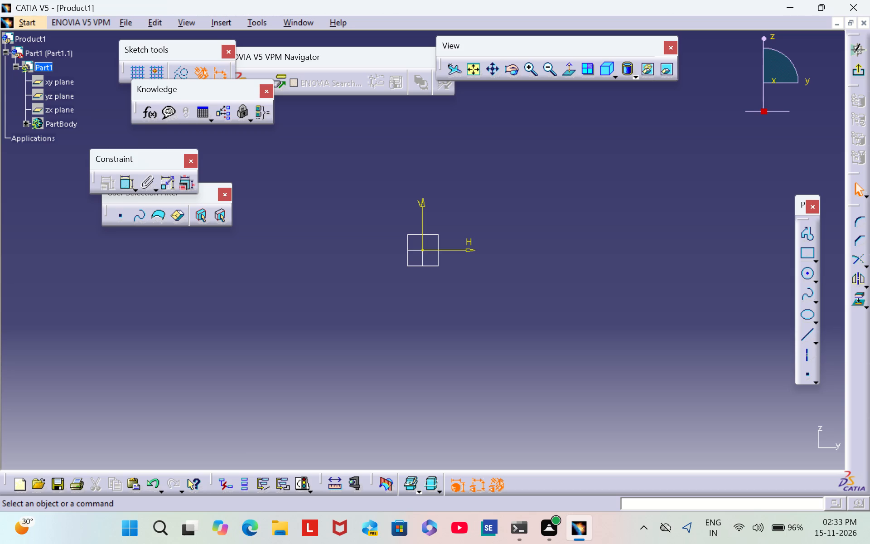
Sketch a closed five-sided profile around the origin, about 118 mm high, 147 mm wide at the base and 82 mm at the top, with a sloped edge.
left_click(808, 355)
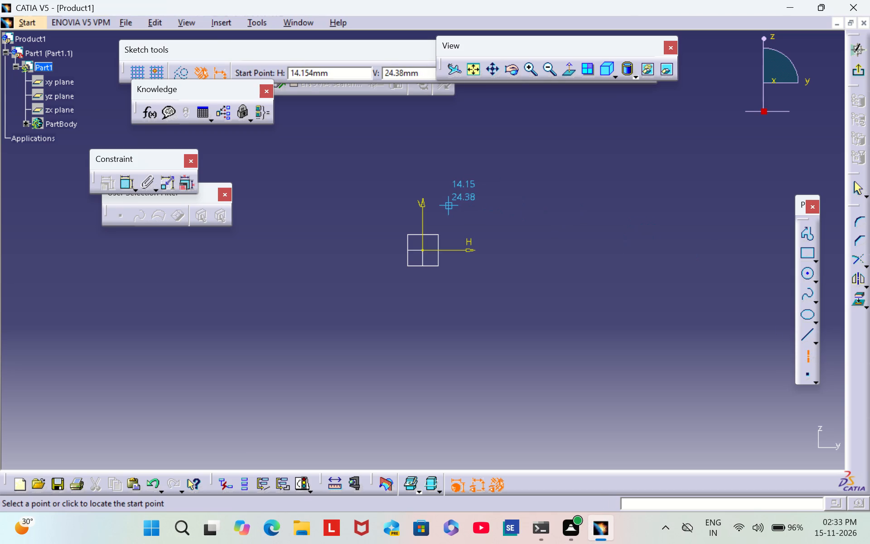
left_click(807, 237)
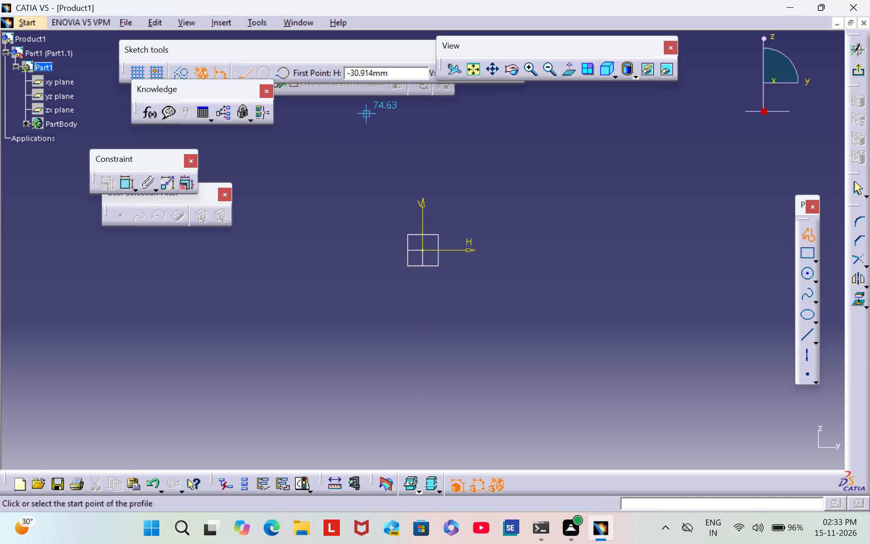
left_click(363, 115)
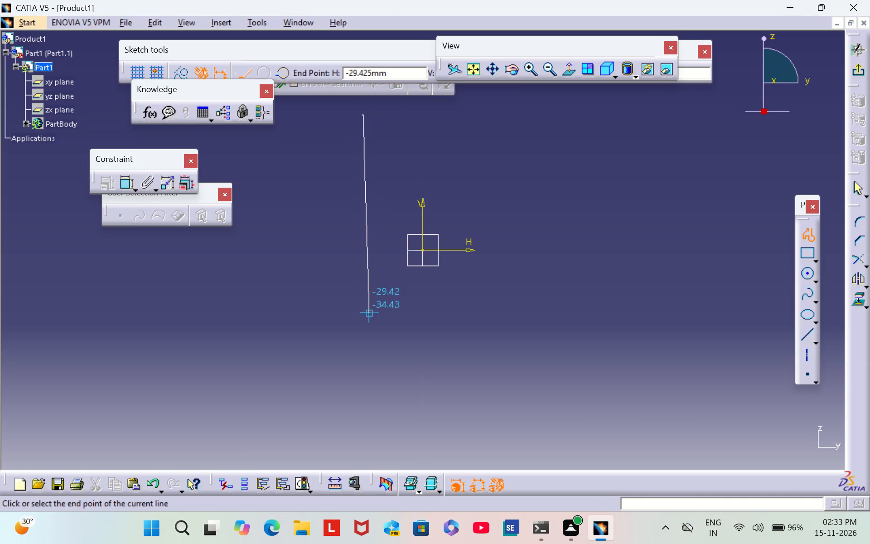
left_click(363, 332)
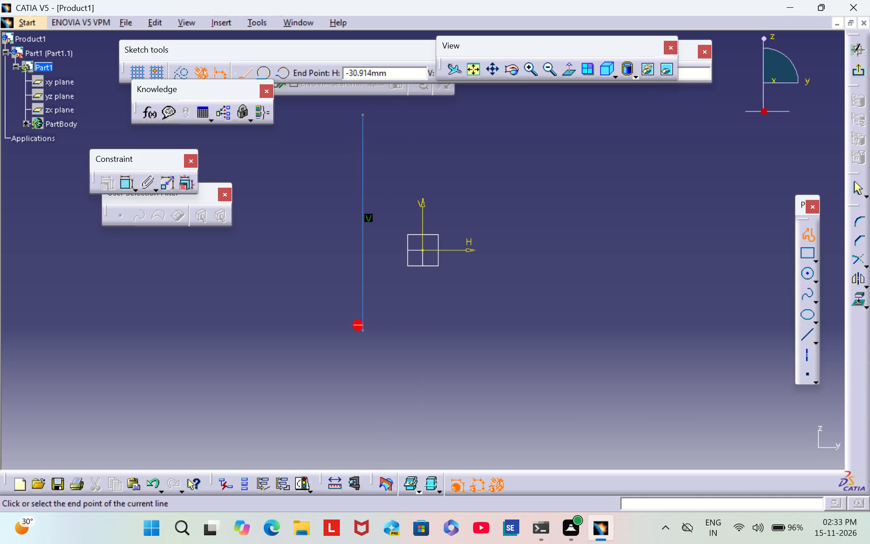
left_click(630, 328)
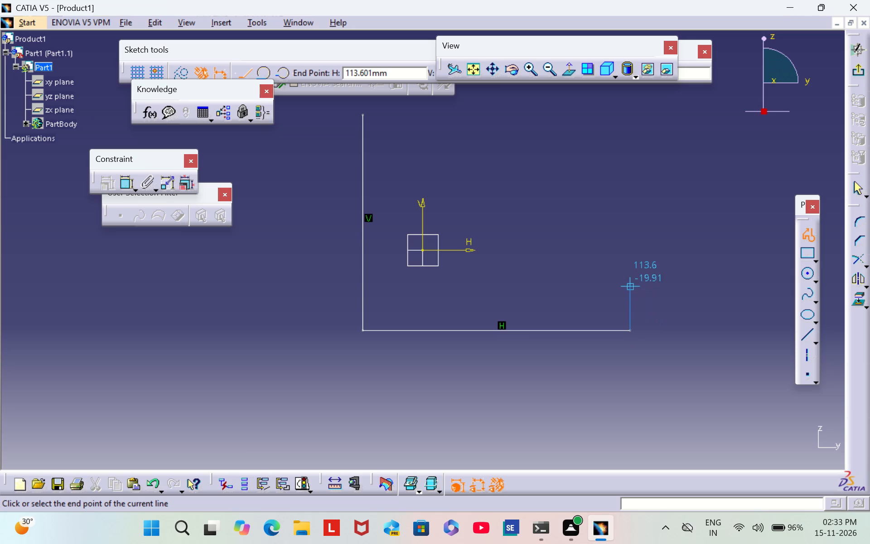
left_click(628, 283)
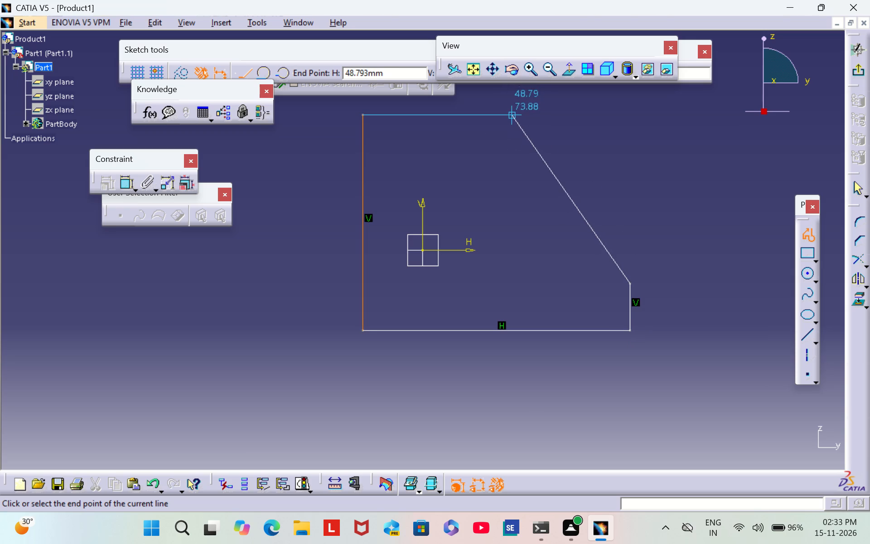
left_click(513, 114)
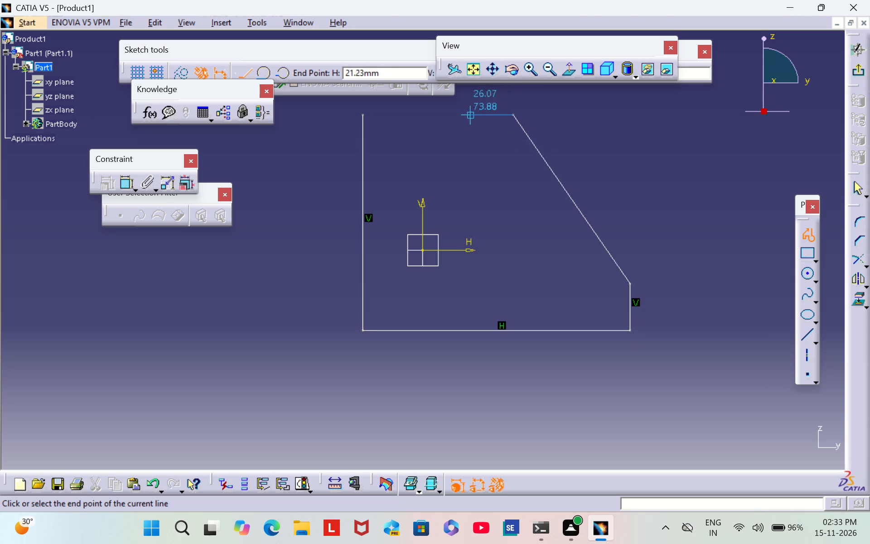
left_click(363, 113)
left_click(287, 220)
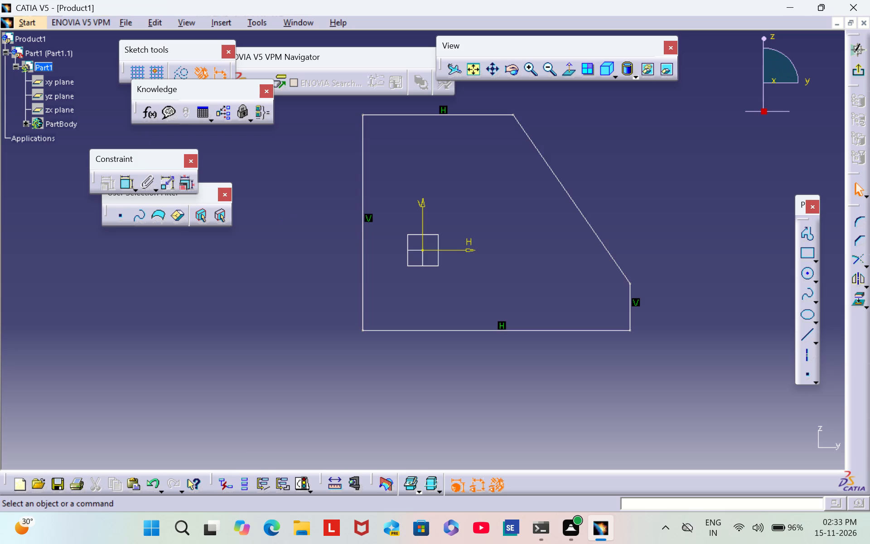
Constrain the profile's top and bottom edges symmetric about the H axis.
double_click(125, 183)
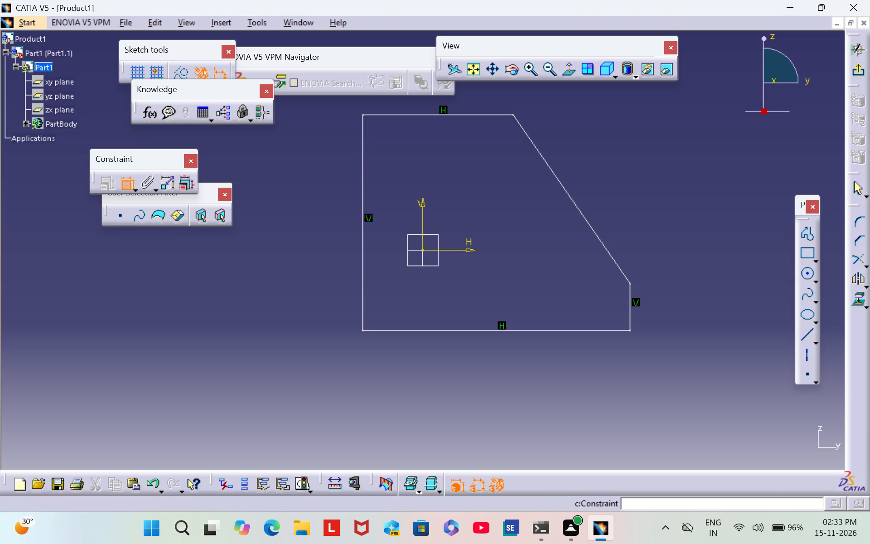
left_click(410, 116)
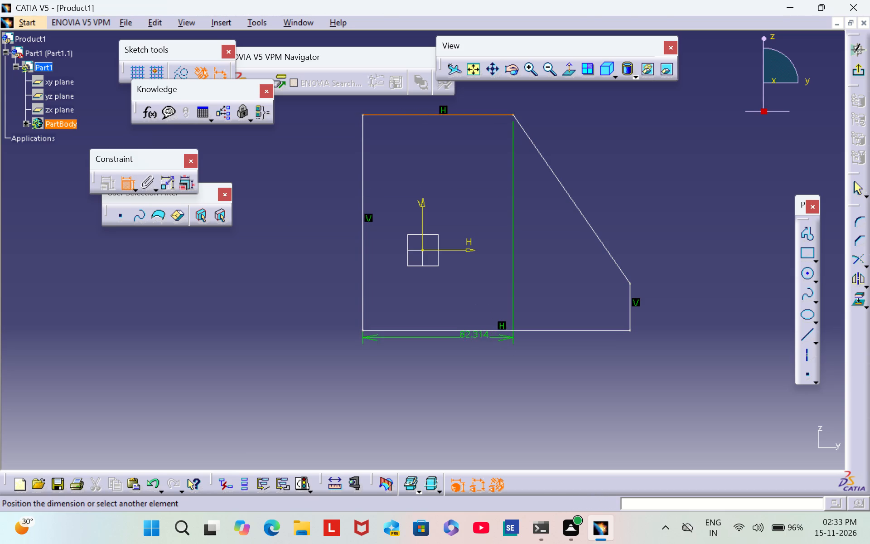
left_click(447, 330)
right_click(459, 308)
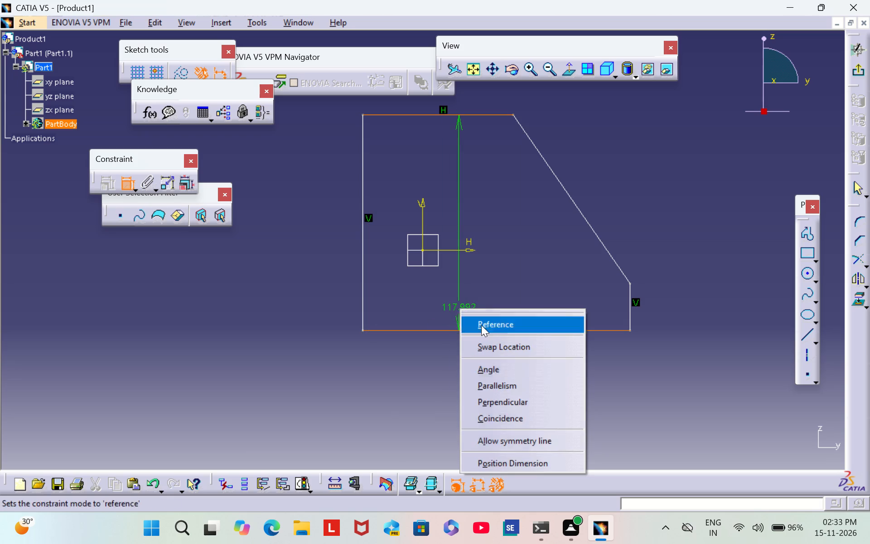
left_click(531, 443)
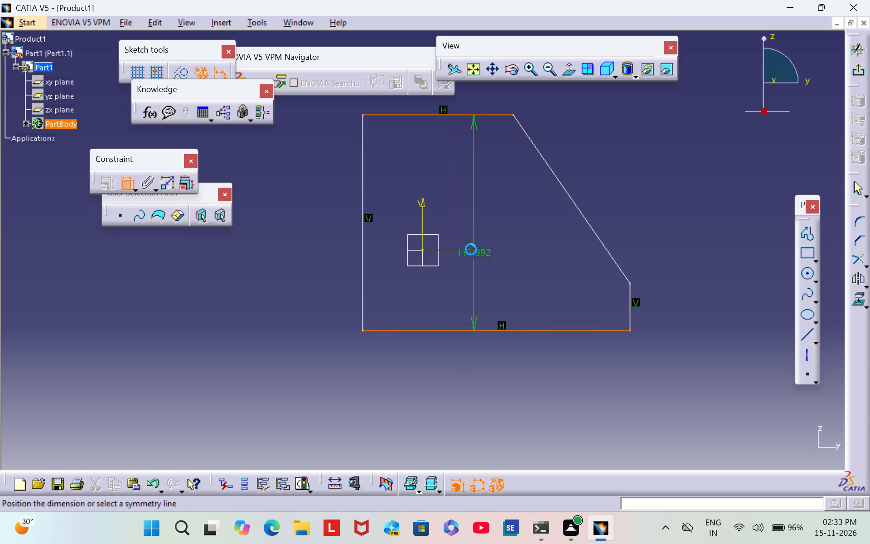
left_click(471, 249)
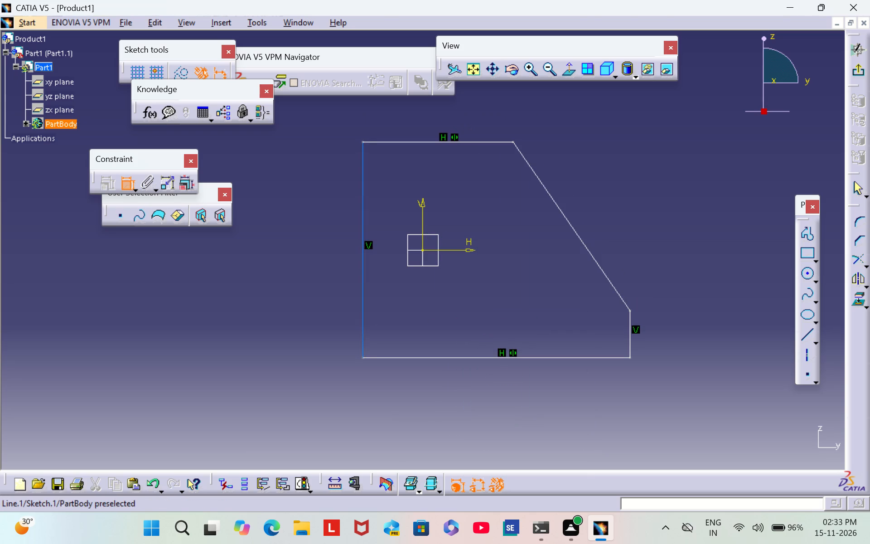
Constrain the profile's two vertical edges symmetric about the V axis.
left_click(360, 308)
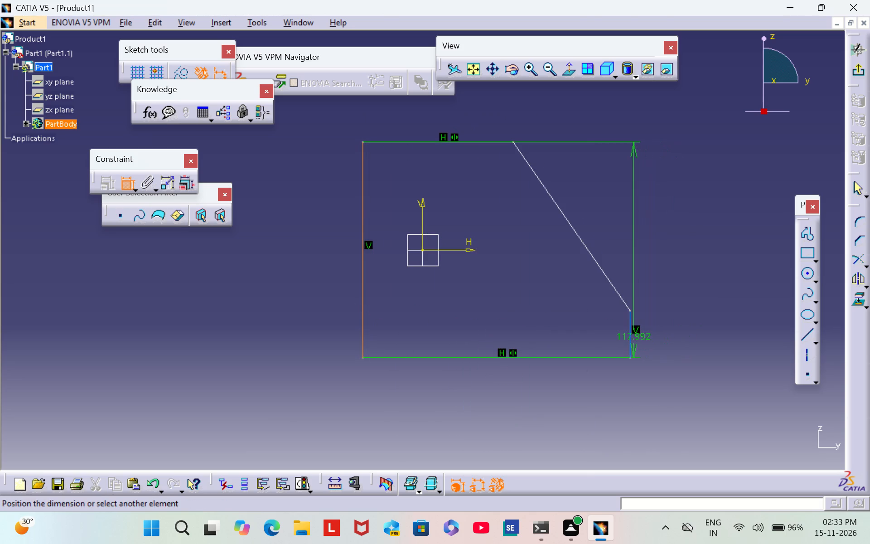
left_click(628, 336)
right_click(522, 319)
left_click(573, 455)
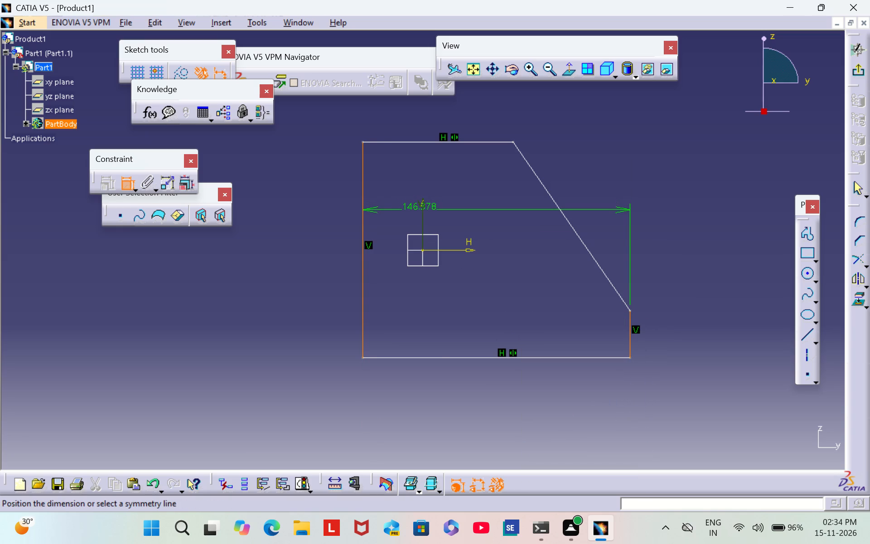
left_click(420, 204)
Dimension the profile's height between its top and bottom edges, placing the dimension outside the longer vertical edge.
left_click(289, 277)
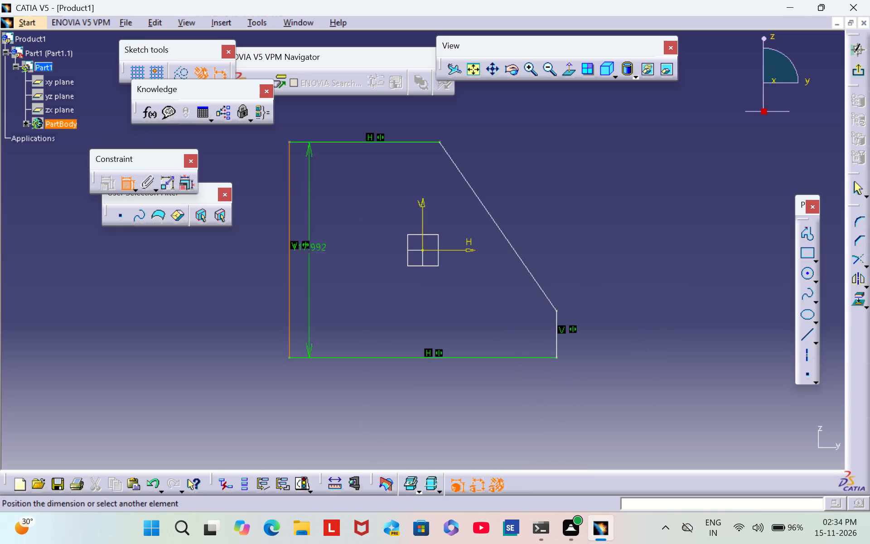
left_click(212, 273)
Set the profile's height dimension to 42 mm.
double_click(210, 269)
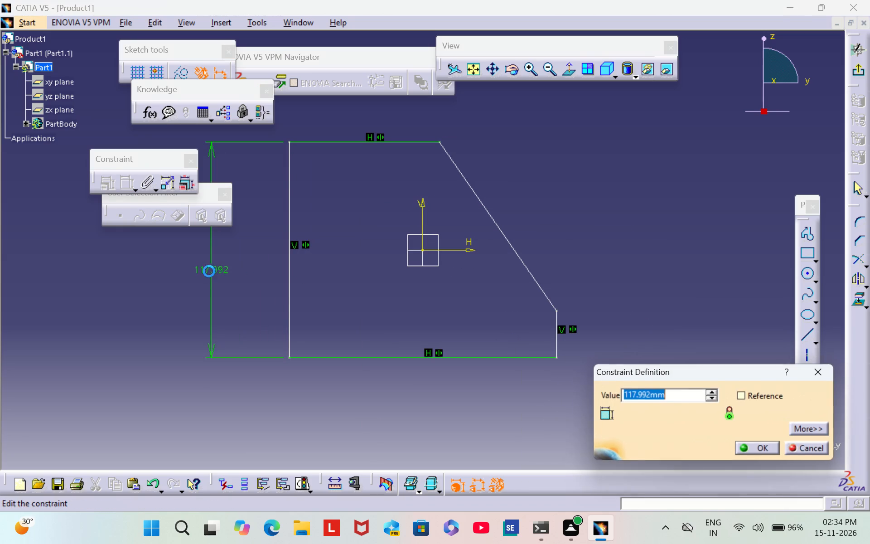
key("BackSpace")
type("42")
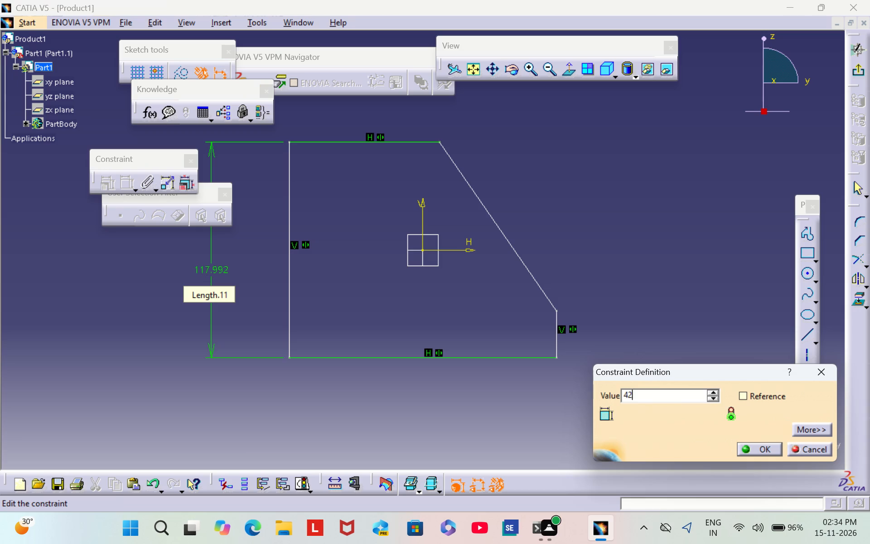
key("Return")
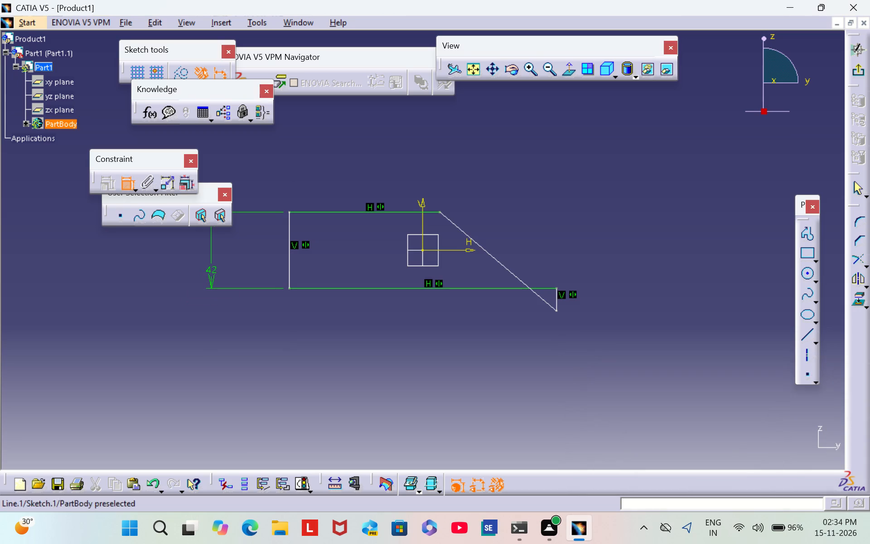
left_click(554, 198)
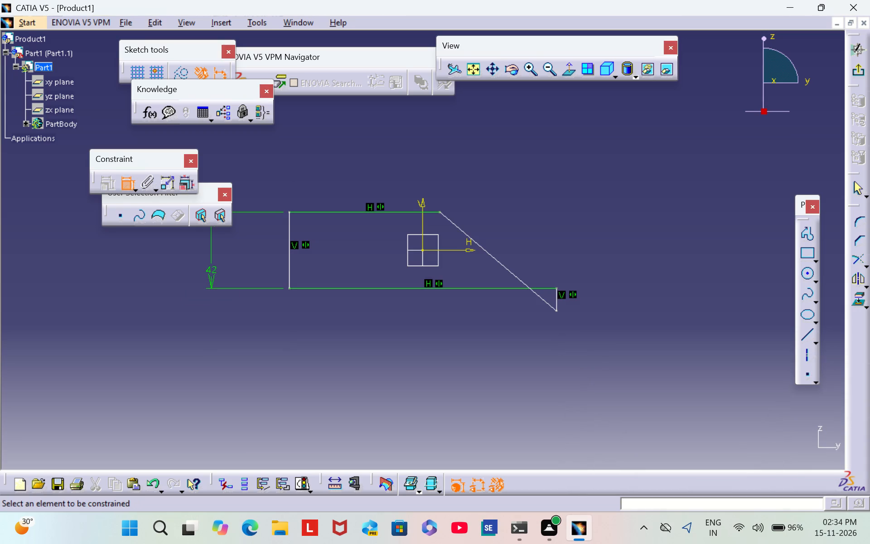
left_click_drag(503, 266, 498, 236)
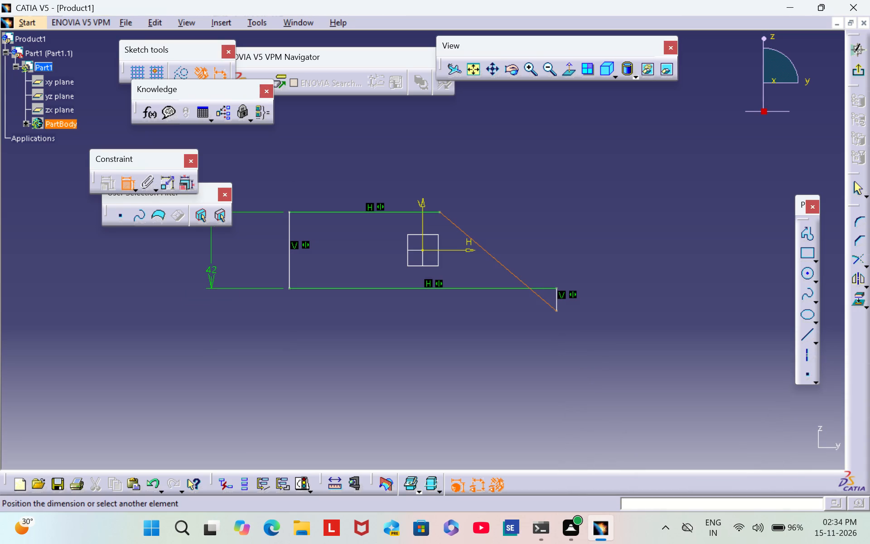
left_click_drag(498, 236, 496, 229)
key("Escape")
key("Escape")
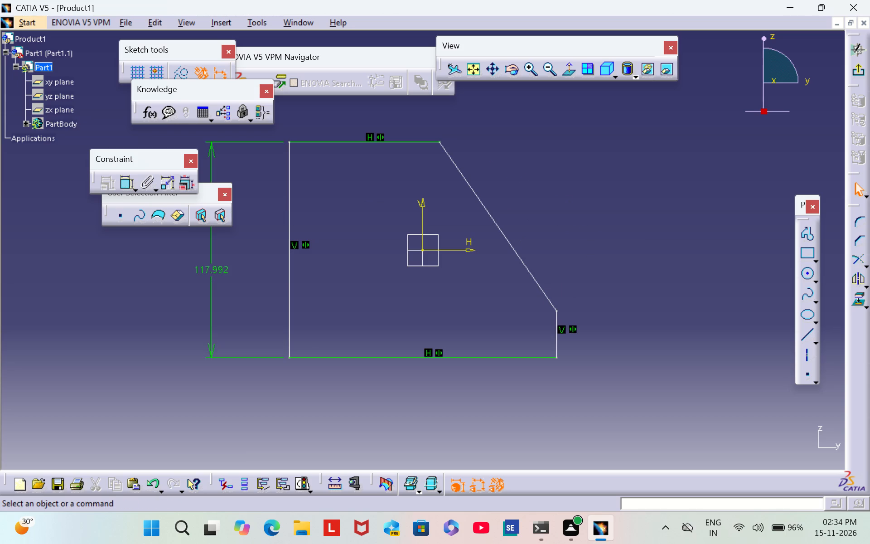
Set the profile's overall height dimension to 42 mm.
double_click(211, 270)
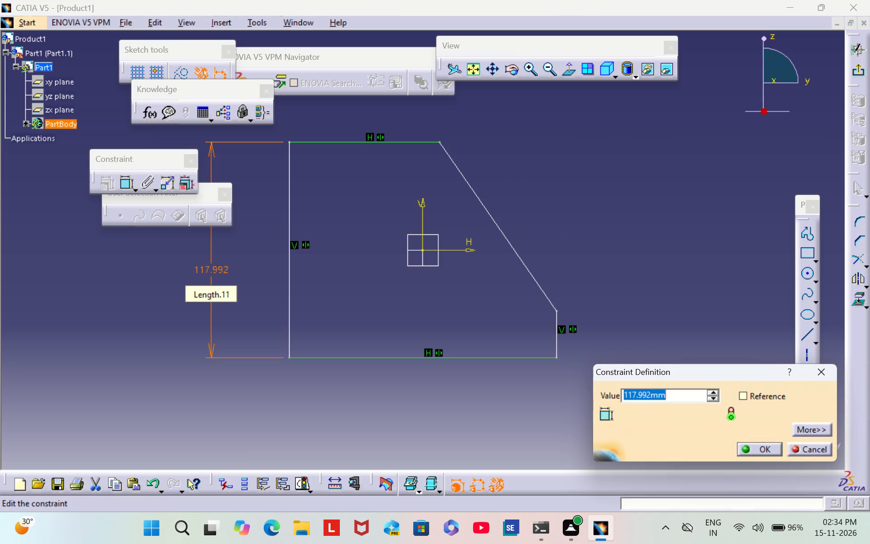
key("BackSpace")
type("42")
key("Return")
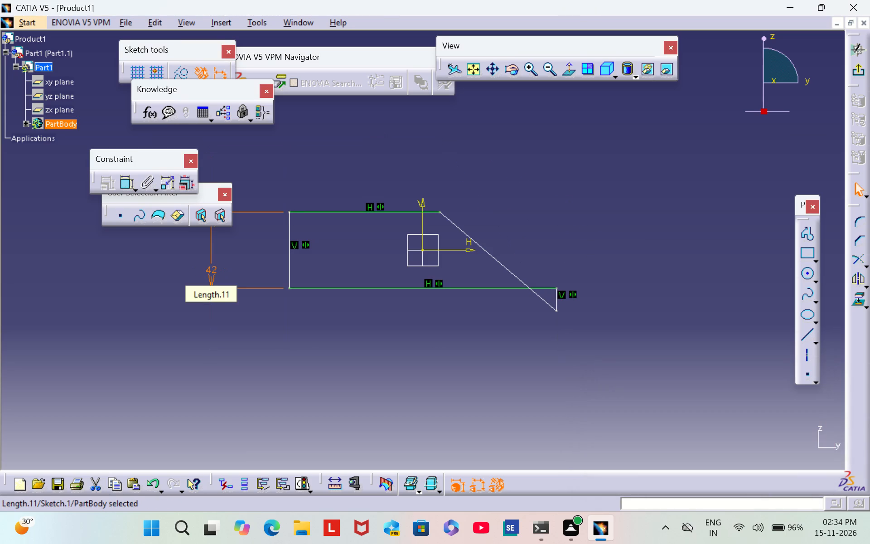
left_click(720, 167)
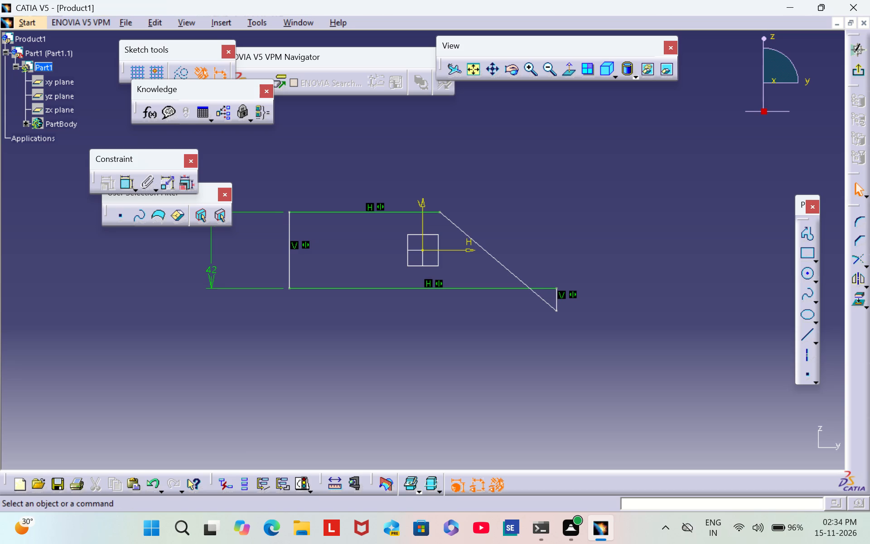
Move the sloped edge's lower endpoint up to about the level of the H axis, so the profile no longer crosses itself.
left_click_drag(558, 311, 538, 264)
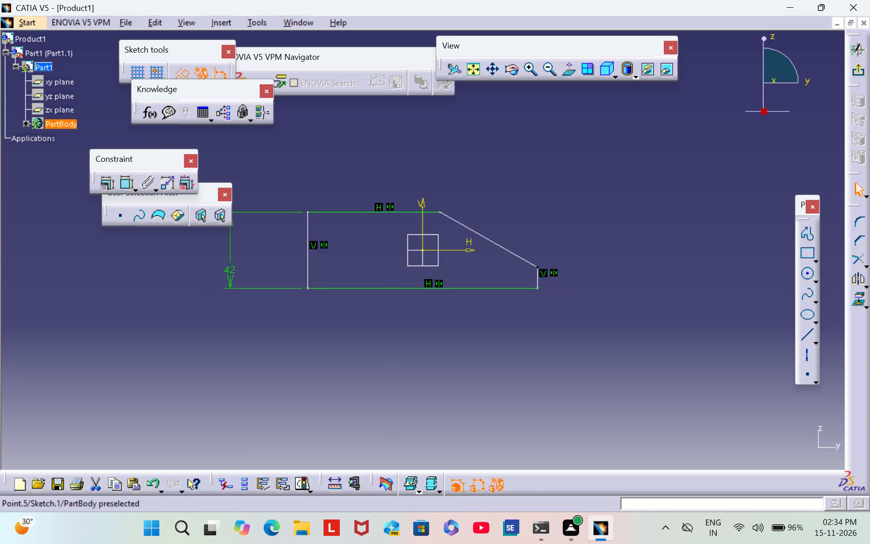
left_click_drag(538, 264, 535, 251)
left_click(596, 213)
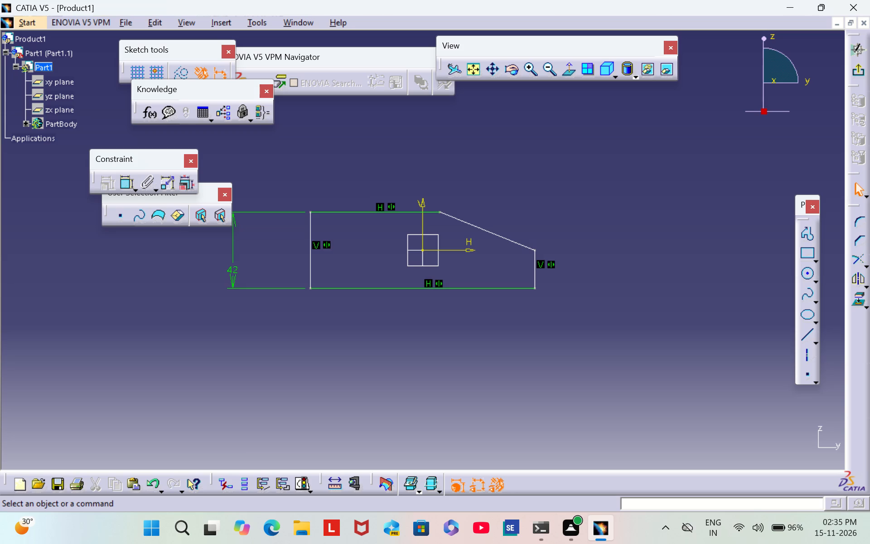
Dimension the profile's top horizontal edge and set its length to 20 mm.
left_click_drag(122, 184, 127, 183)
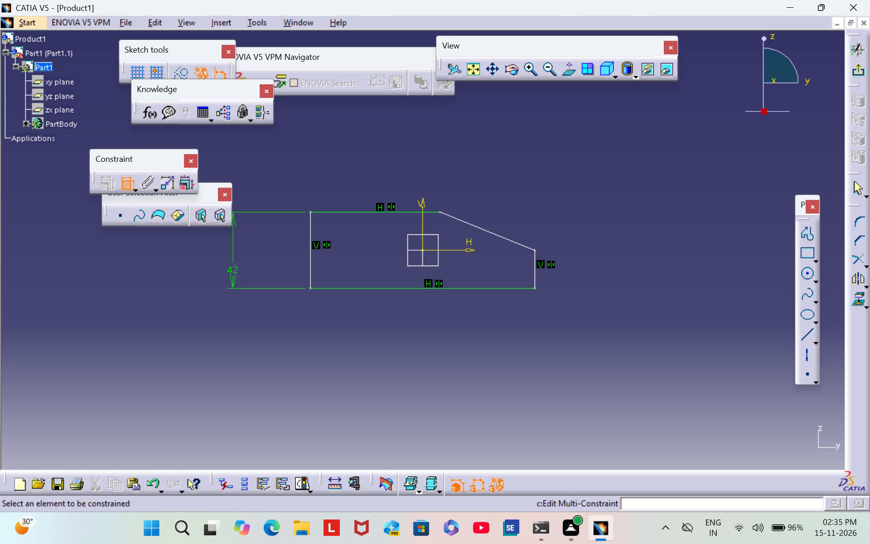
left_click(367, 212)
left_click(384, 178)
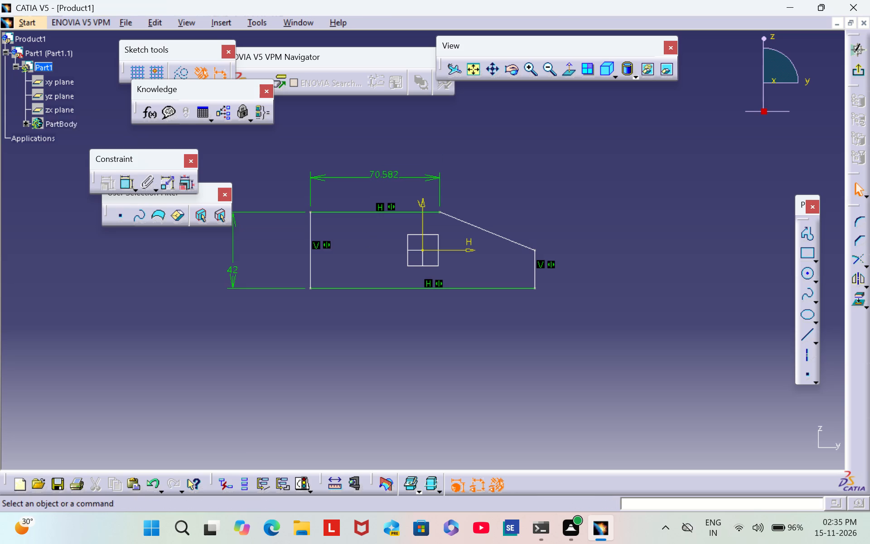
double_click(382, 176)
key("BackSpace")
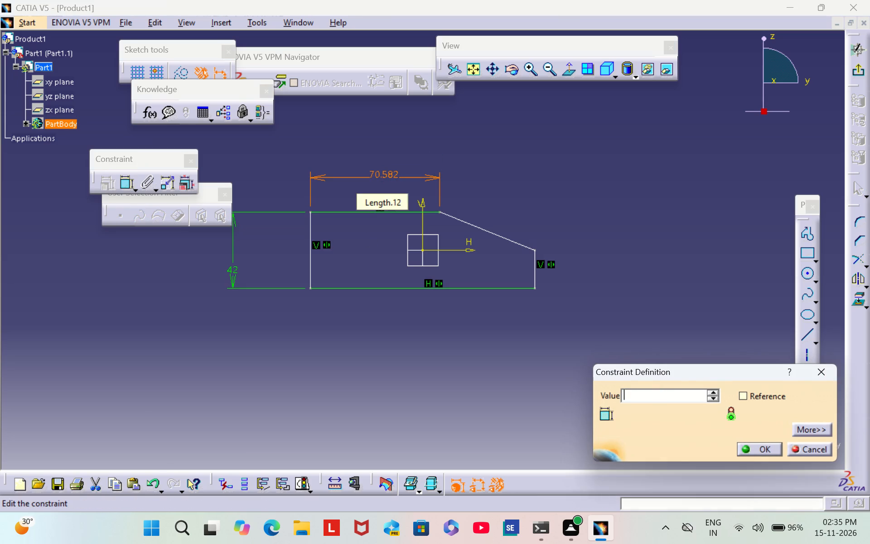
type("20")
key("Return")
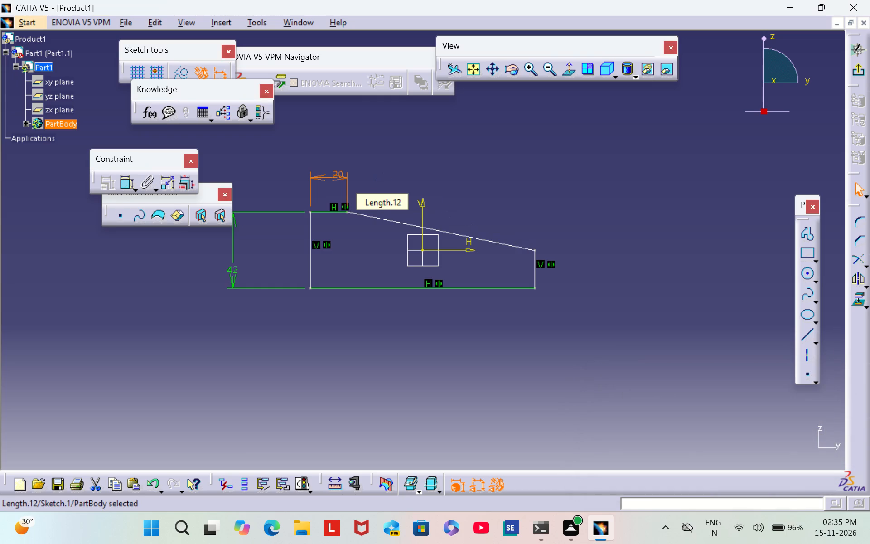
left_click(456, 141)
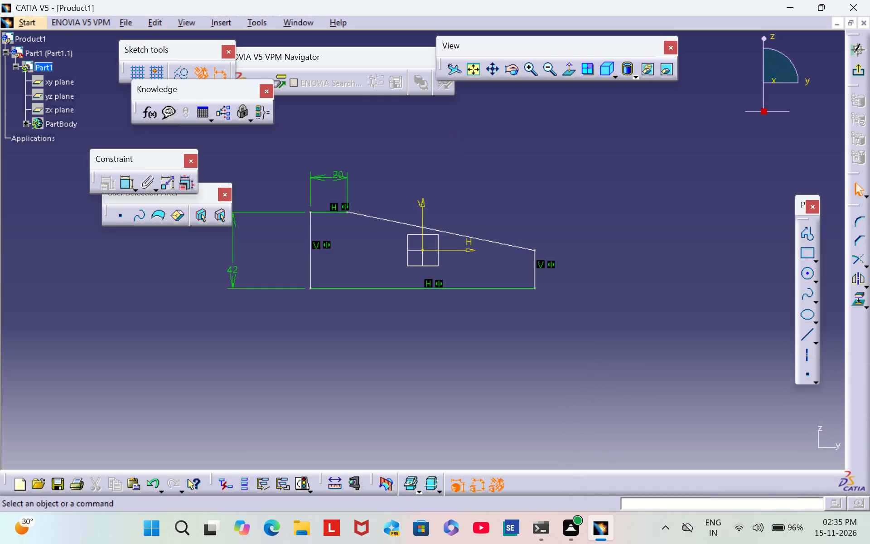
Dimension the profile's bottom horizontal edge and set its length to 50 mm.
left_click(126, 185)
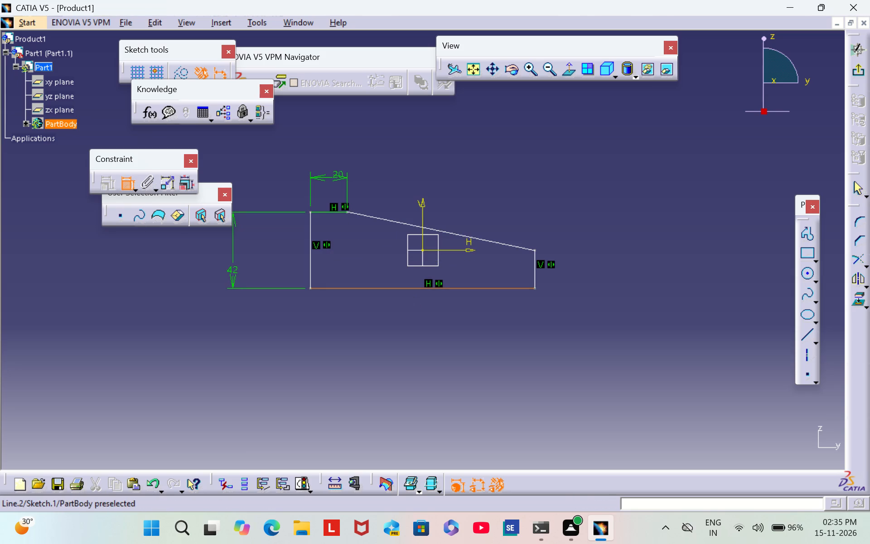
left_click(396, 287)
left_click(429, 340)
double_click(428, 335)
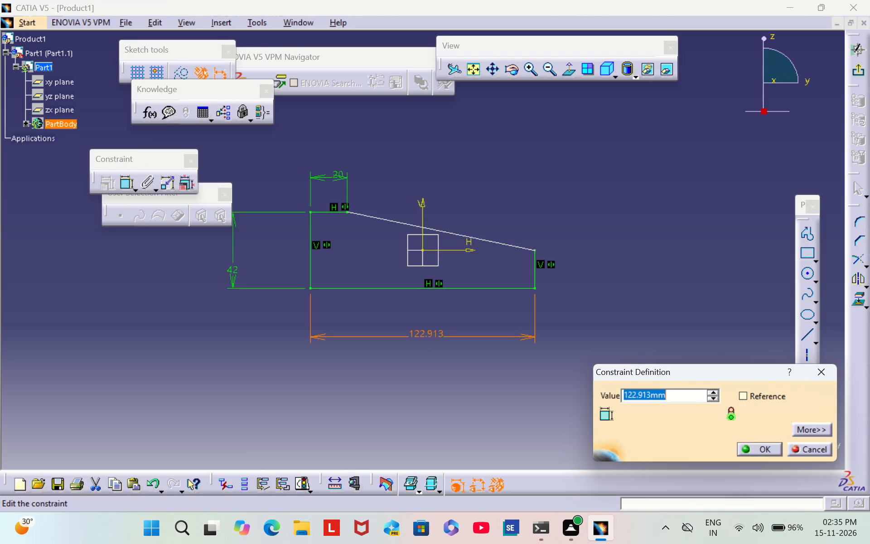
key("BackSpace")
type("50")
key("Return")
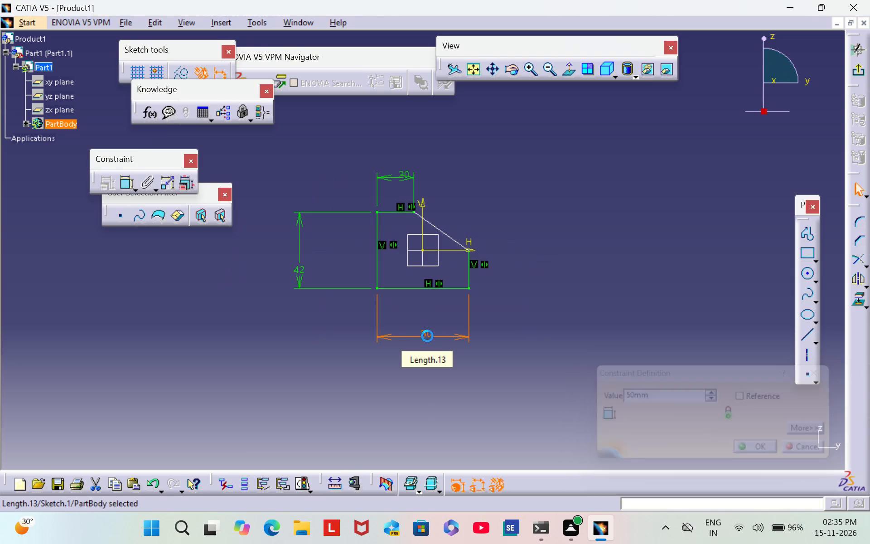
left_click(536, 303)
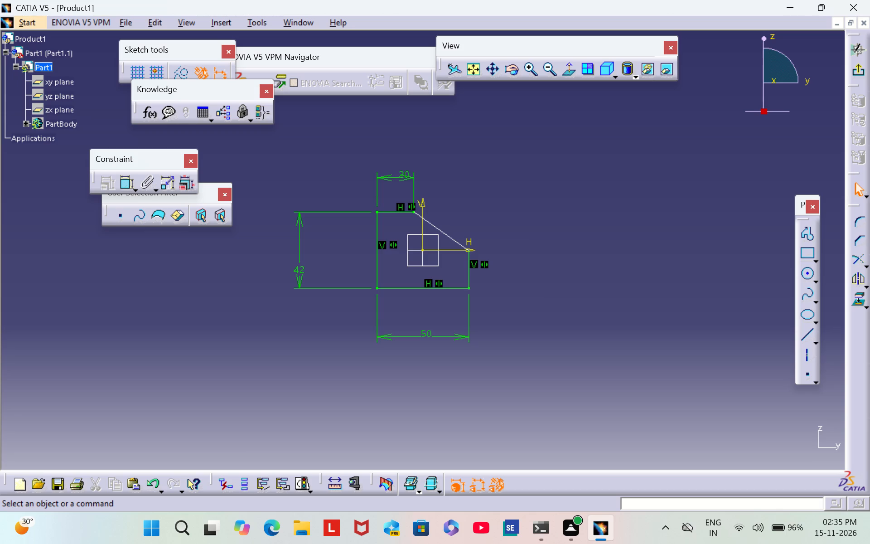
Dimension the short vertical edge below the sloped edge and set its length to 16 mm.
left_click(124, 180)
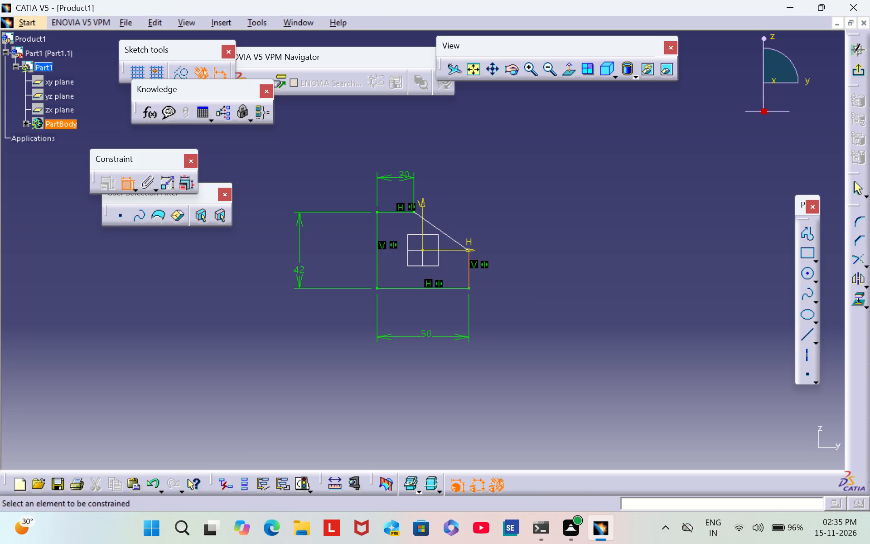
left_click(470, 281)
left_click(536, 275)
left_click(539, 272)
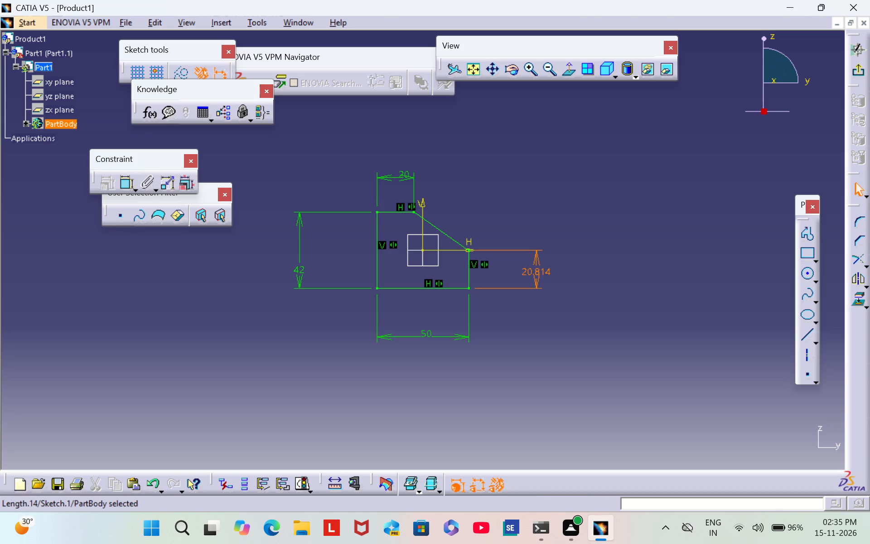
double_click(540, 272)
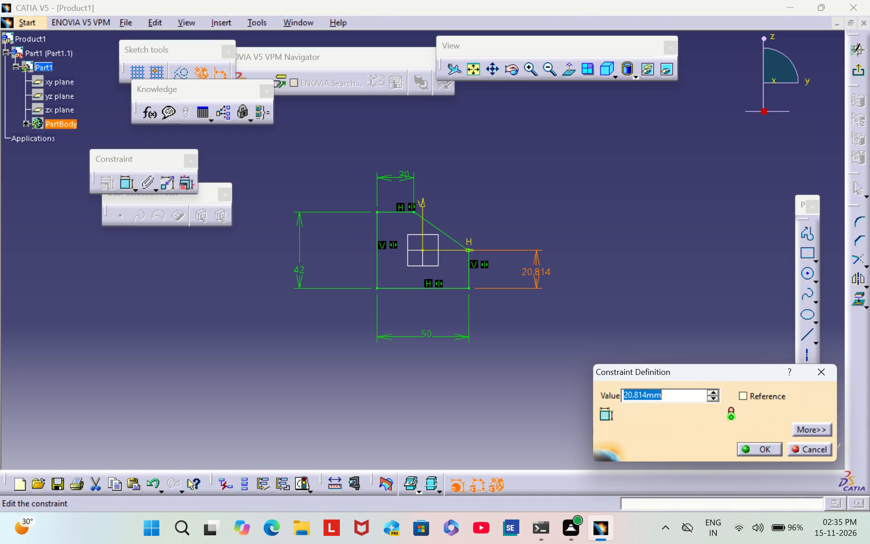
key("BackSpace")
type("16")
key("Return")
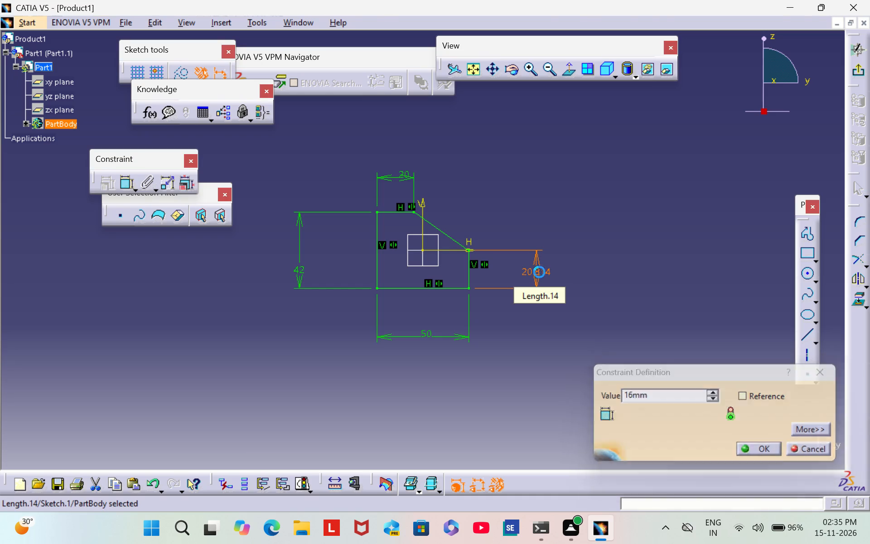
left_click(566, 245)
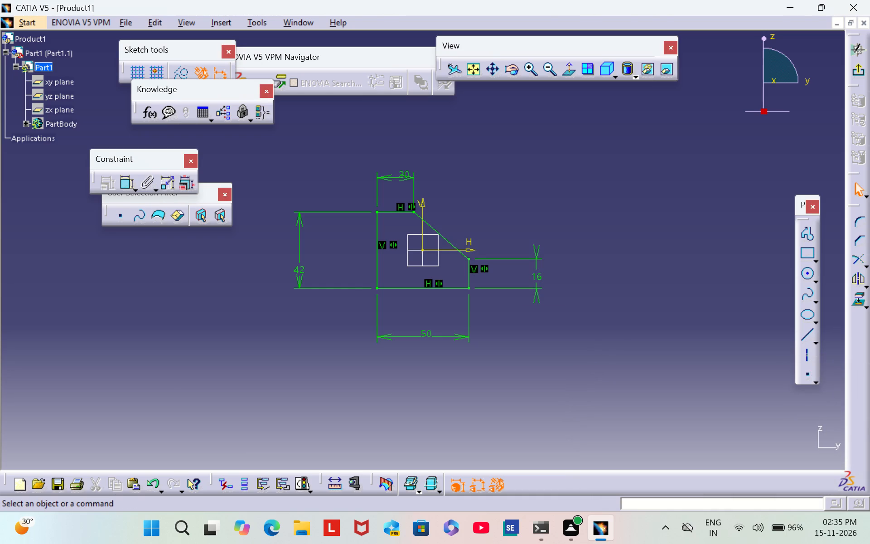
Exit the sketch and pad the profile with mirrored extent and a length of 62/2 mm.
left_click(859, 75)
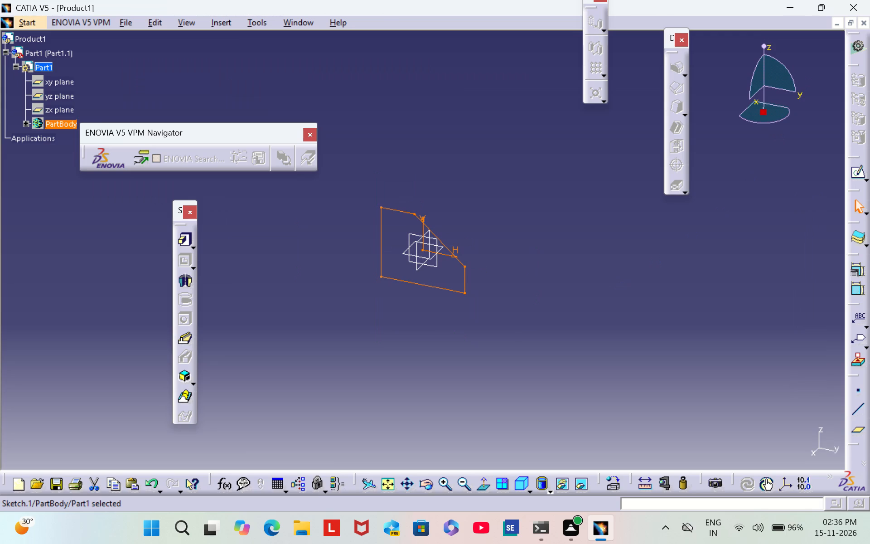
left_click(188, 241)
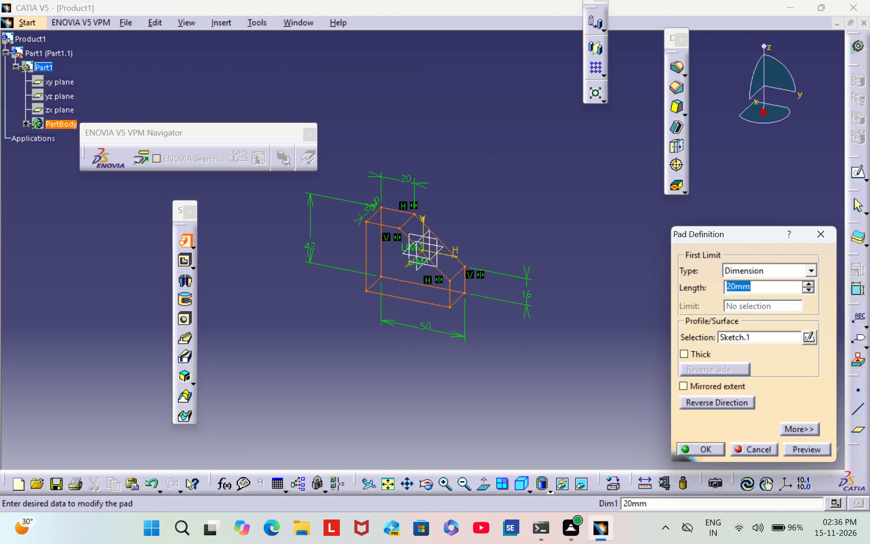
left_click(684, 381)
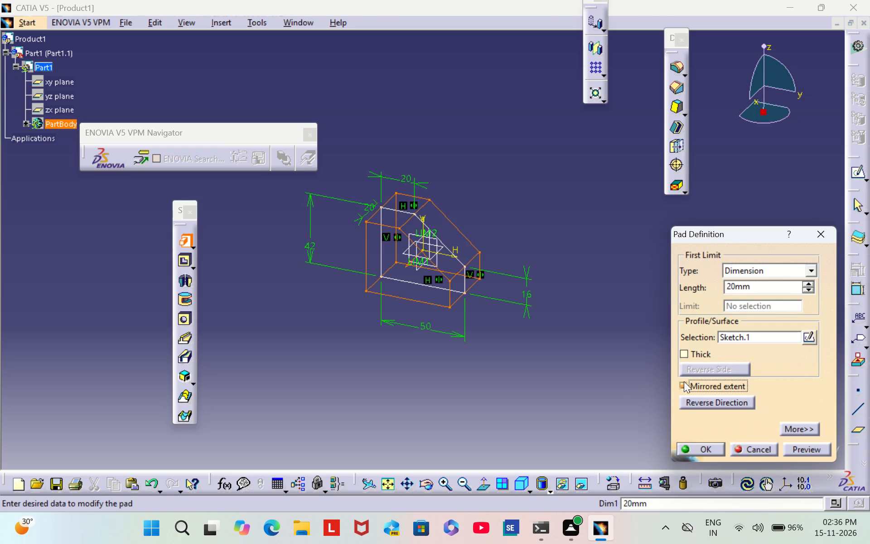
left_click(745, 286)
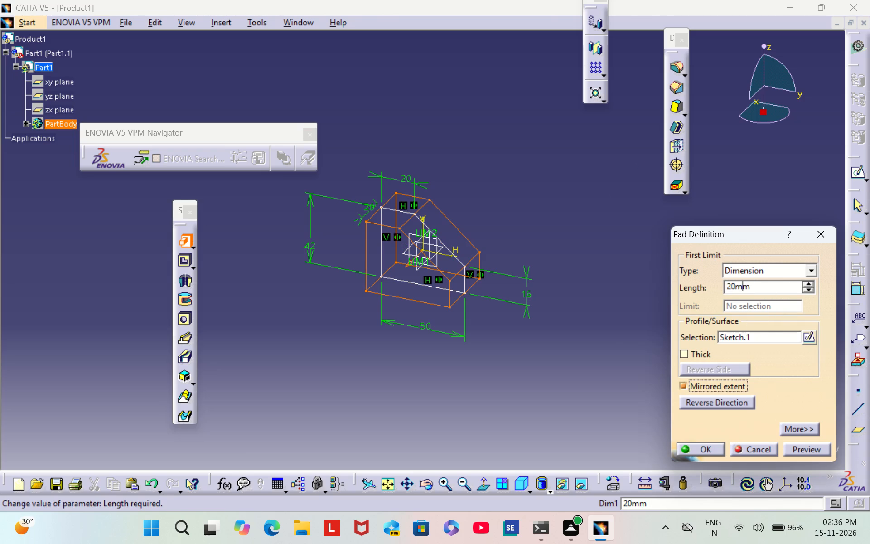
left_click(756, 289)
key("BackSpace")
key("BackSpace")
key("BackSpace")
key("BackSpace")
key("BackSpace")
key("BackSpace")
key("BackSpace")
key("BackSpace")
key("BackSpace")
key("BackSpace")
key("BackSpace")
key("BackSpace")
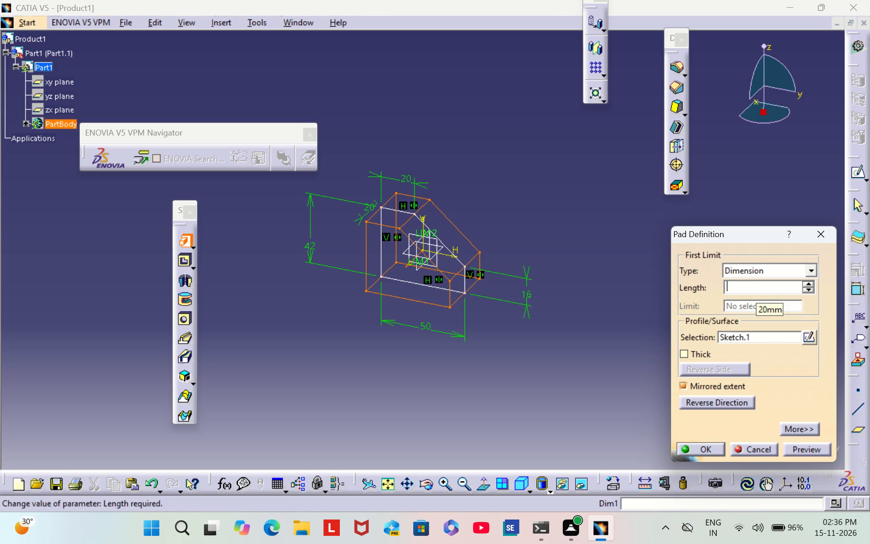
type("62")
type("/2")
key("Return")
left_click(718, 298)
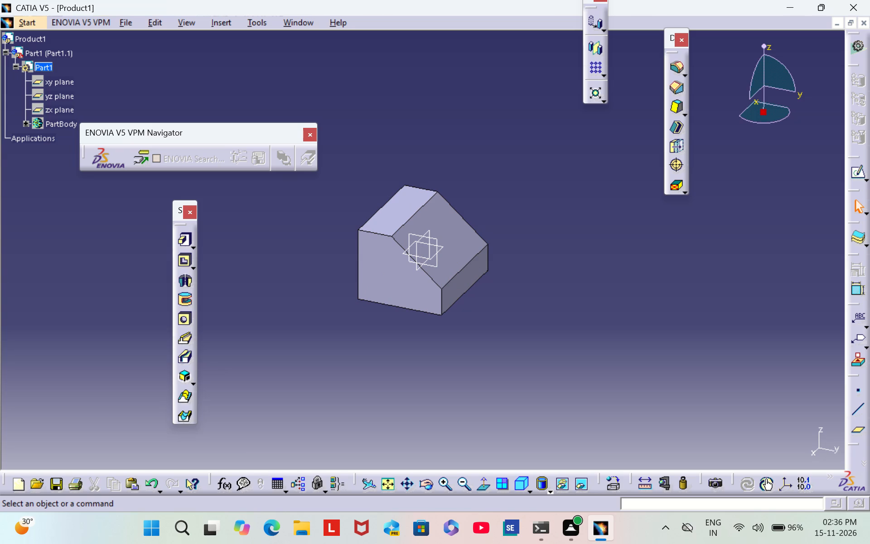
On the yz plane, sketch an open L-profile: about 25 mm down from near the slope's upper corner, then about 29 mm horizontally toward its lower corner.
left_click(59, 97)
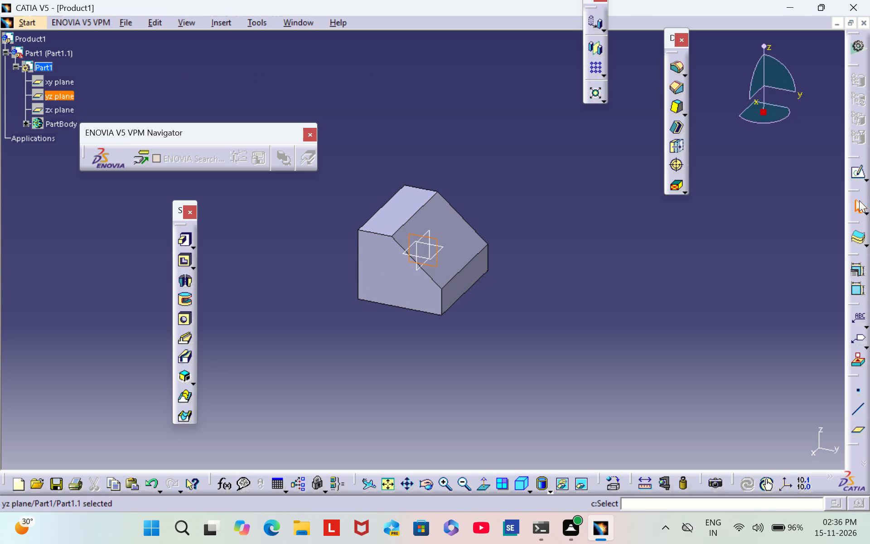
left_click(858, 170)
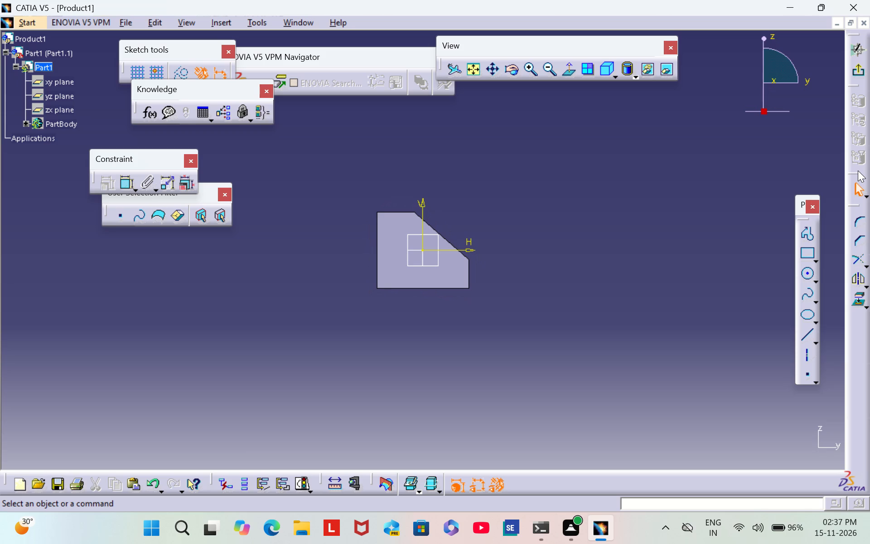
left_click(803, 235)
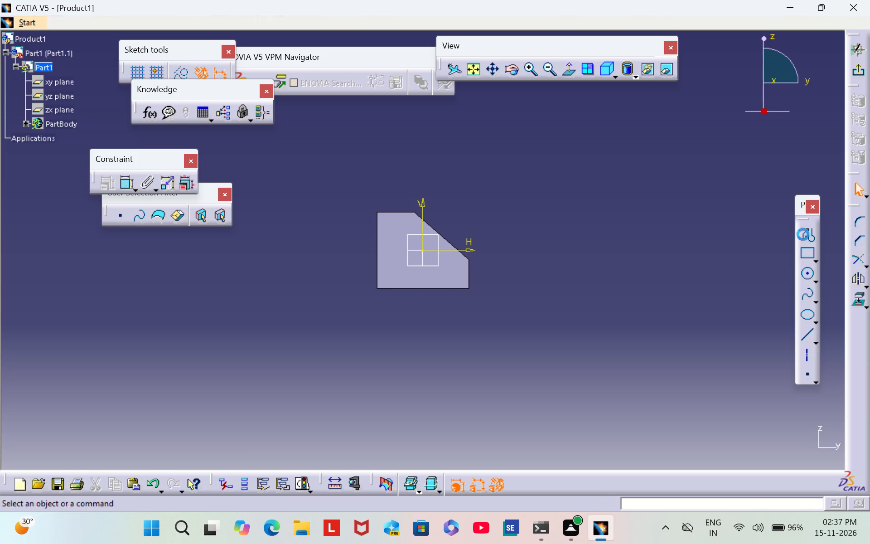
triple_click(532, 71)
triple_click(532, 71)
triple_click(532, 71)
triple_click(532, 71)
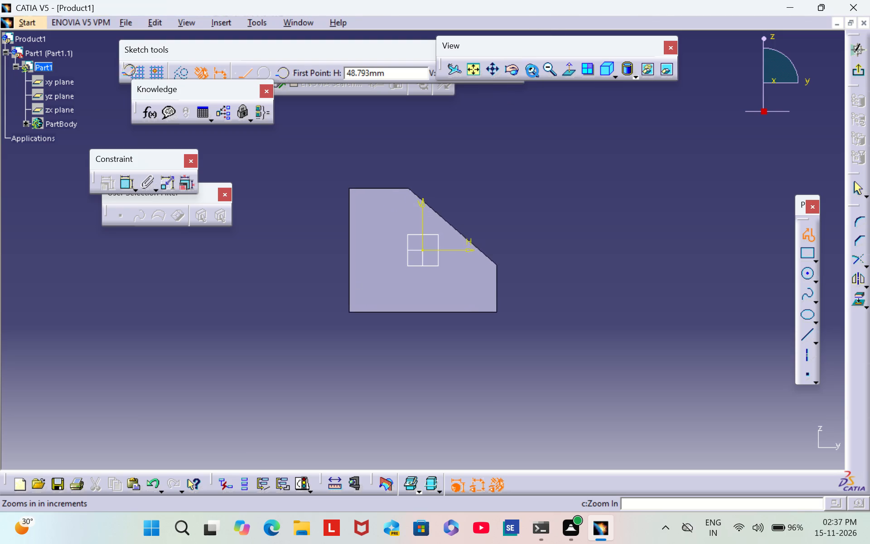
left_click(532, 71)
middle_click_drag(599, 156, 618, 182)
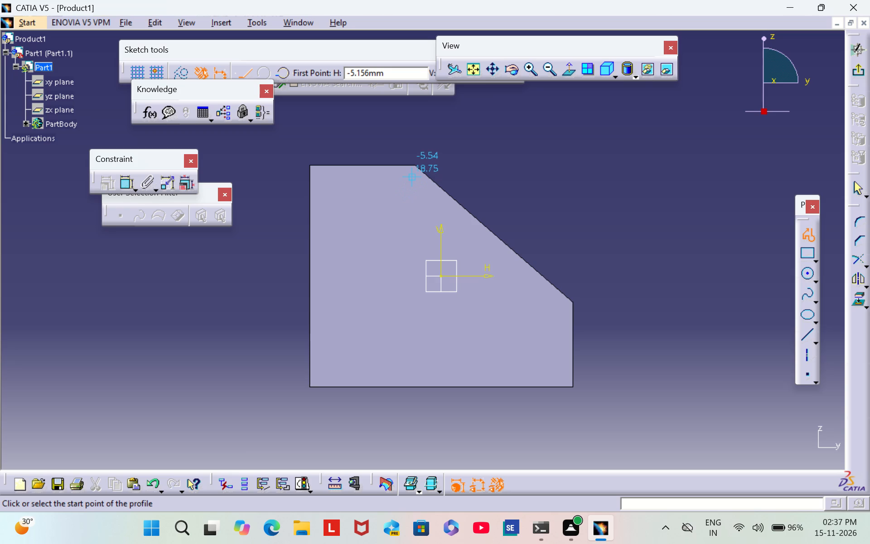
triple_click(529, 72)
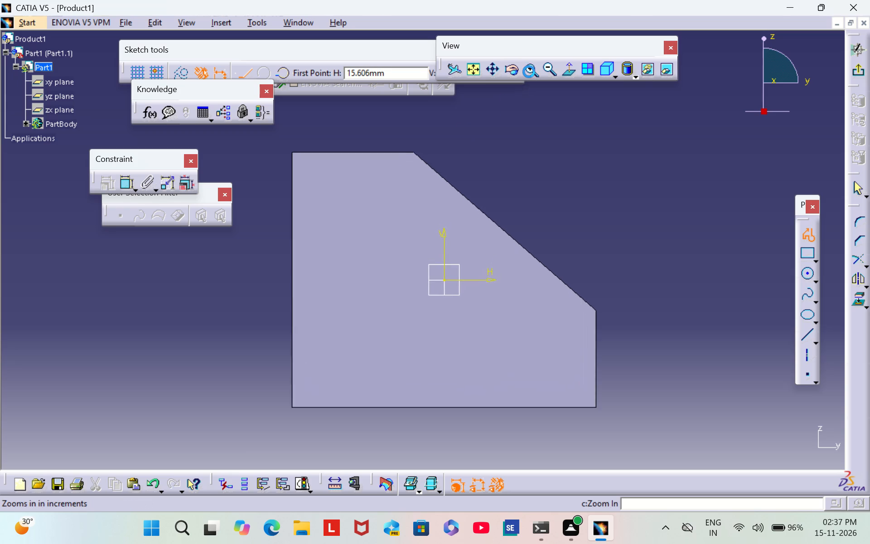
double_click(529, 72)
middle_click_drag(439, 118, 440, 140)
scroll(439, 118, "down", 1)
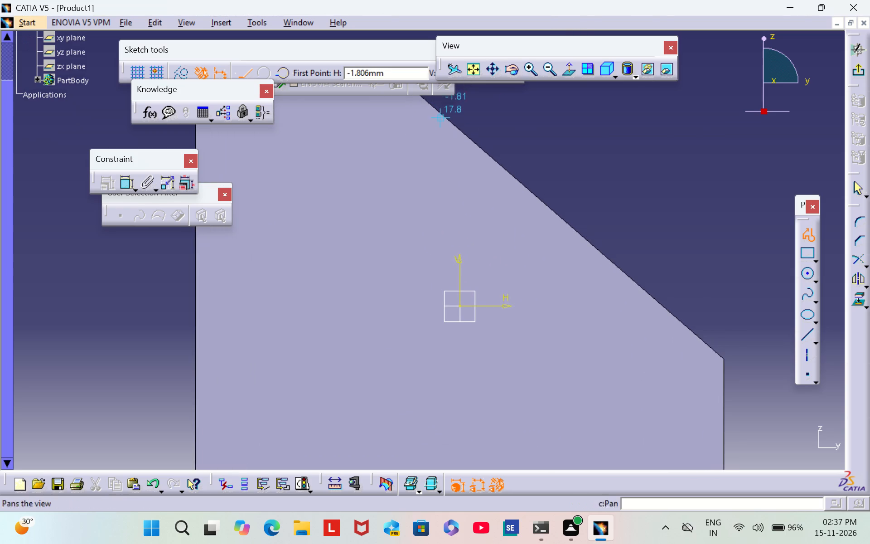
middle_click_drag(440, 140, 440, 172)
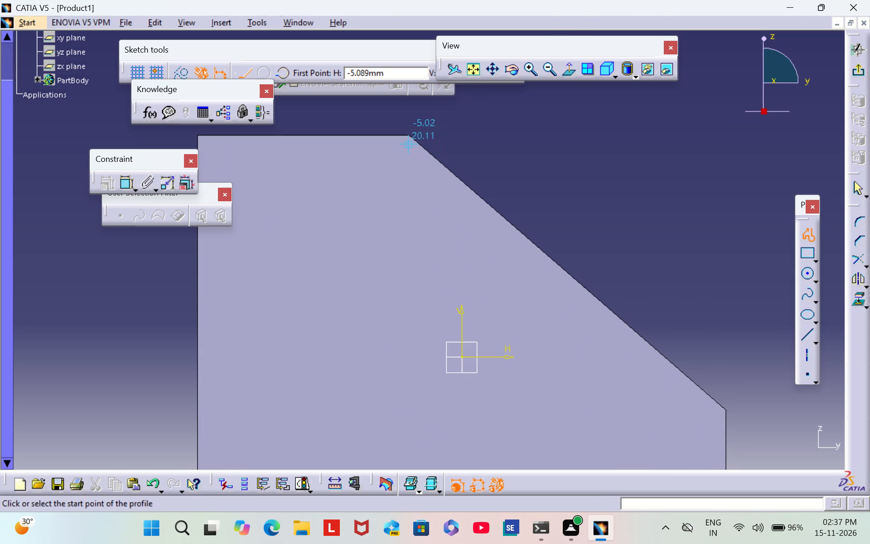
left_click(406, 140)
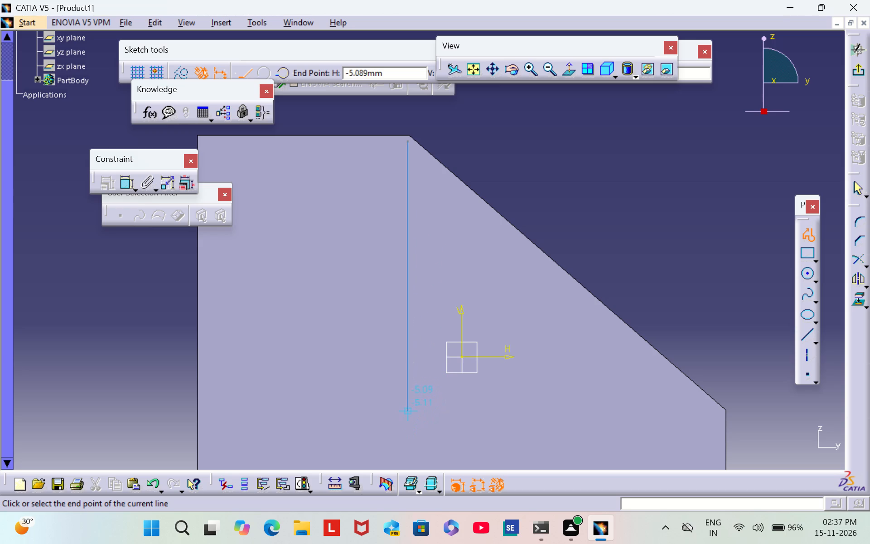
left_click(409, 407)
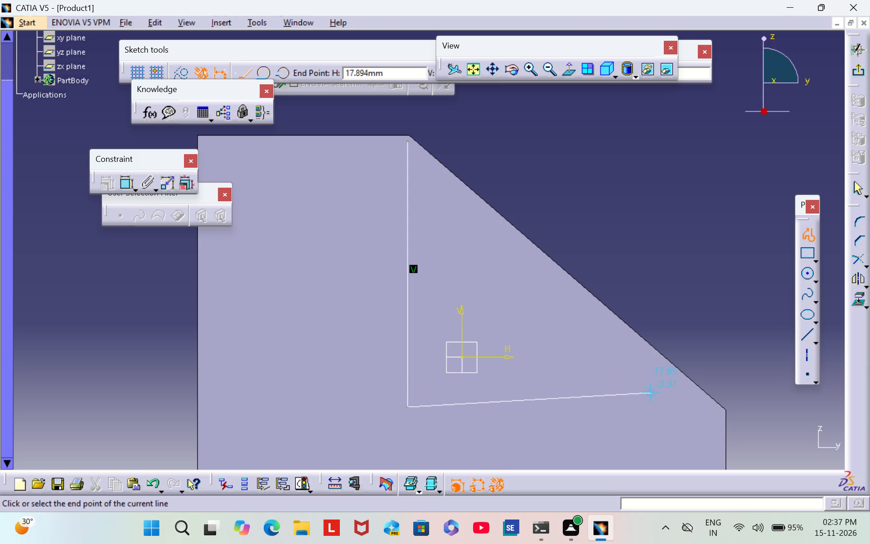
left_click(715, 408)
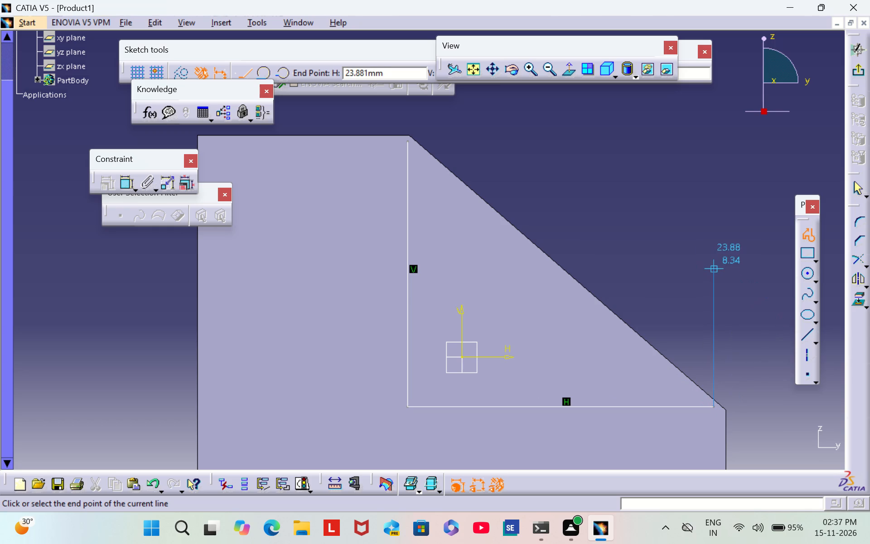
key("Escape")
key("Escape")
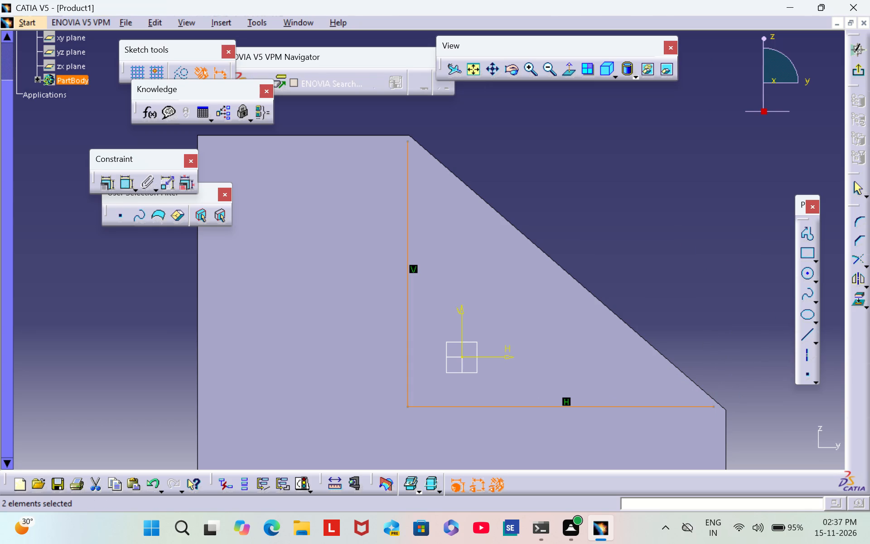
left_click(674, 268)
Make the vertical line's upper endpoint coincident with the upper corner of the pad's sloped edge.
middle_click_drag(712, 328, 631, 249)
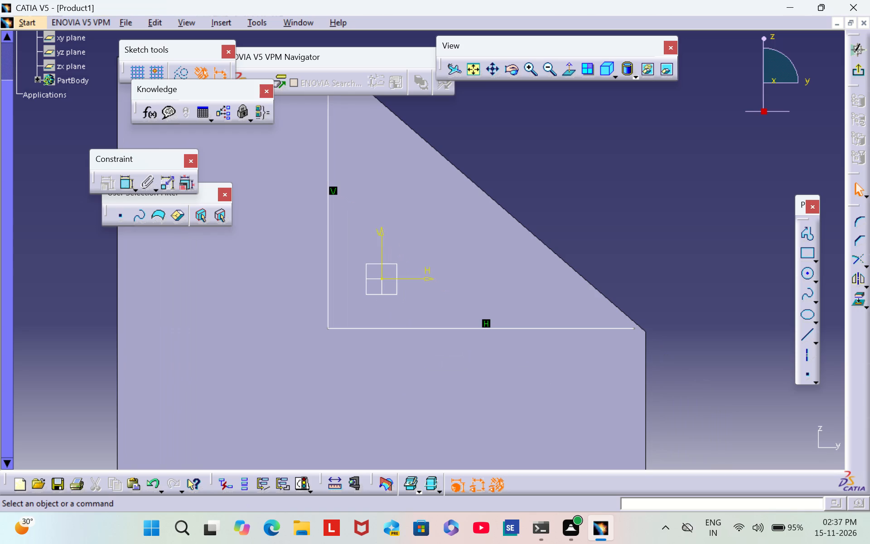
scroll(617, 235, "down", 1)
middle_click_drag(617, 235, 649, 327)
double_click(127, 182)
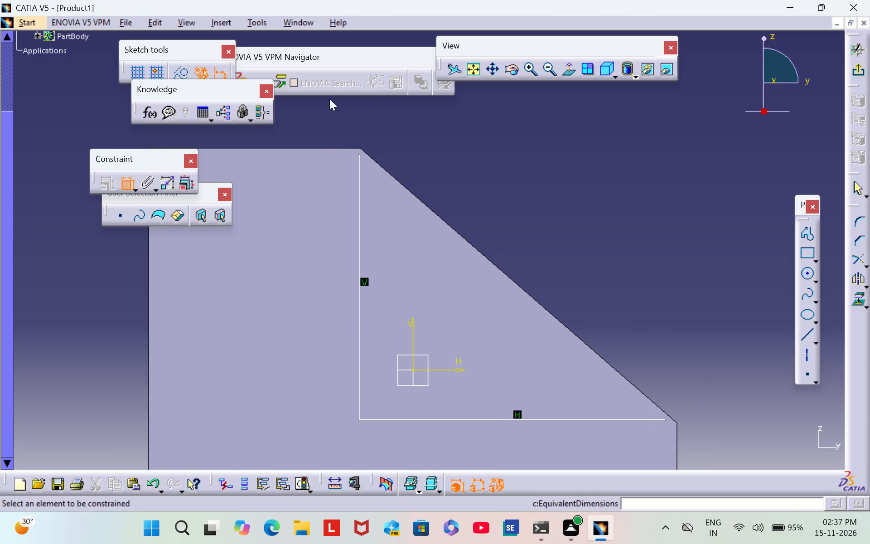
left_click(360, 147)
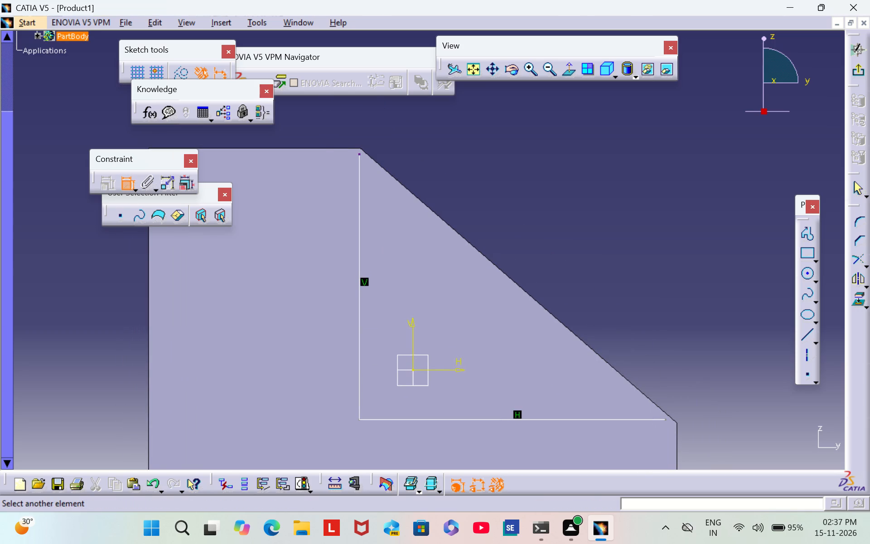
left_click(360, 154)
right_click(361, 153)
left_click(454, 323)
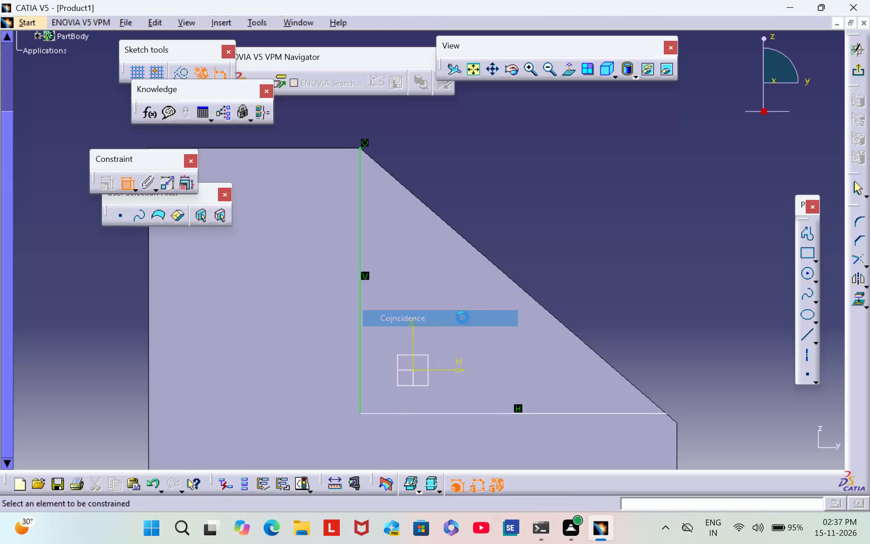
Make the horizontal line's free endpoint coincident with the lower corner of the pad's sloped edge.
middle_click_drag(565, 257, 469, 185)
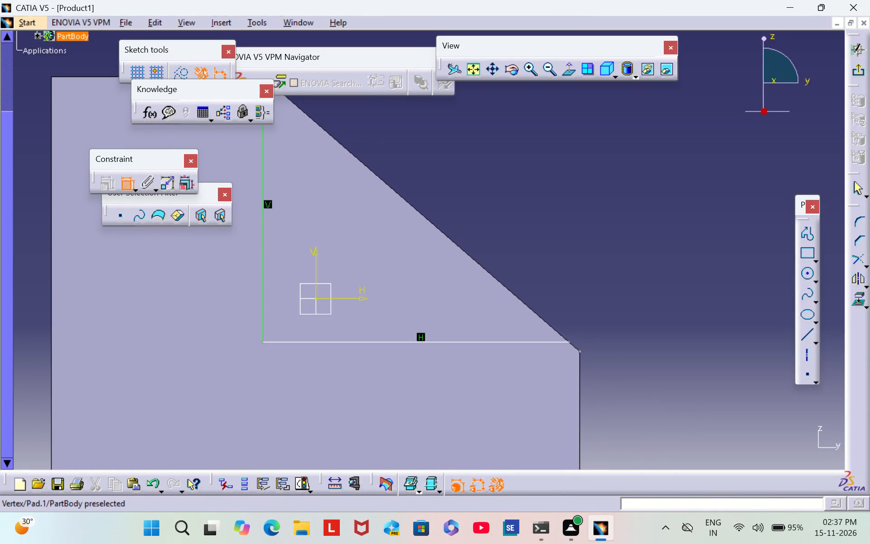
left_click(579, 352)
left_click(569, 342)
right_click(592, 350)
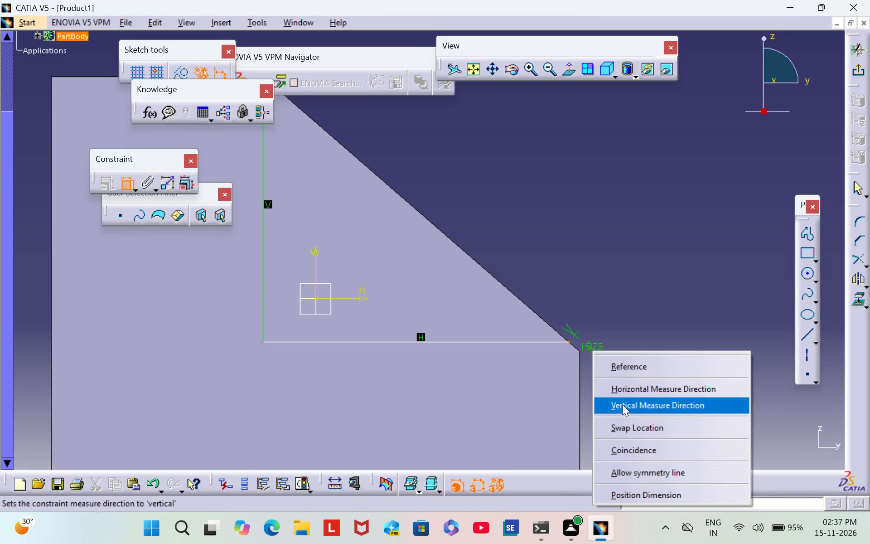
left_click(643, 450)
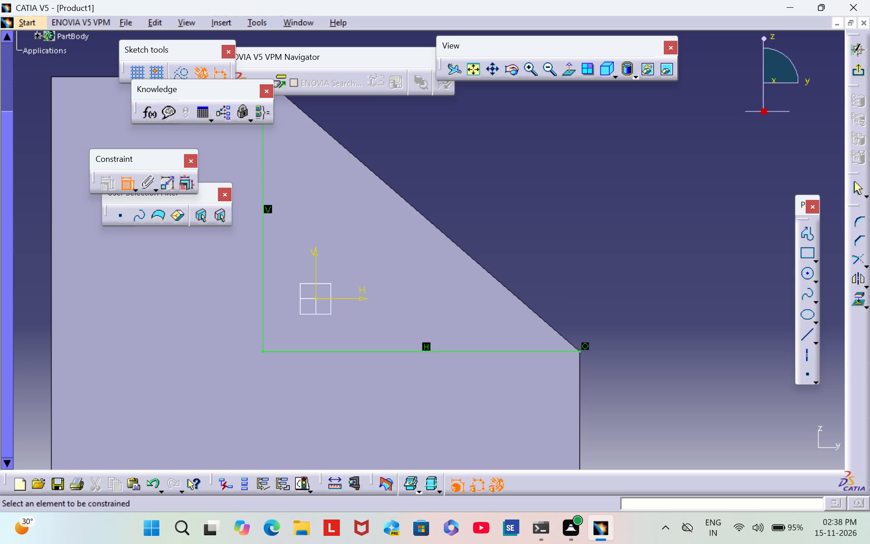
Project the pad's sloped edge onto the sketch plane to close the L-profile into a triangle, and exit the sketch.
double_click(853, 303)
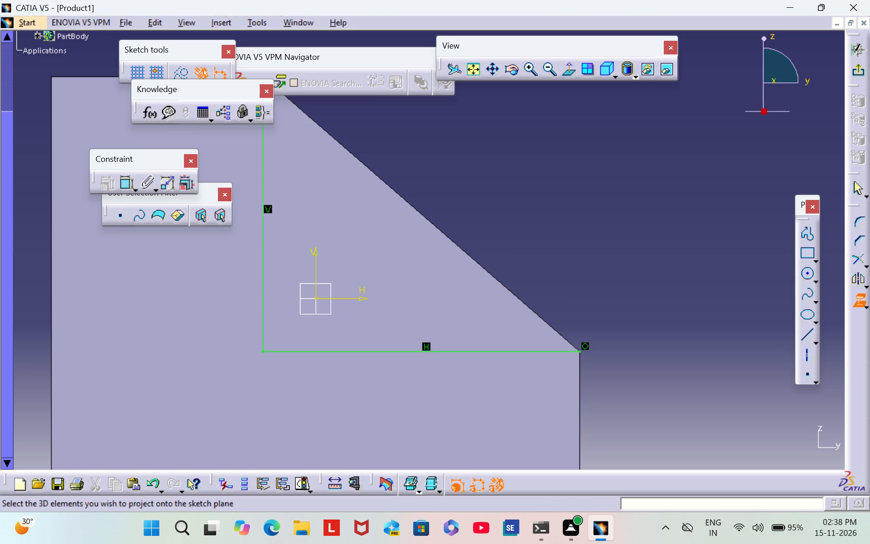
left_click(486, 269)
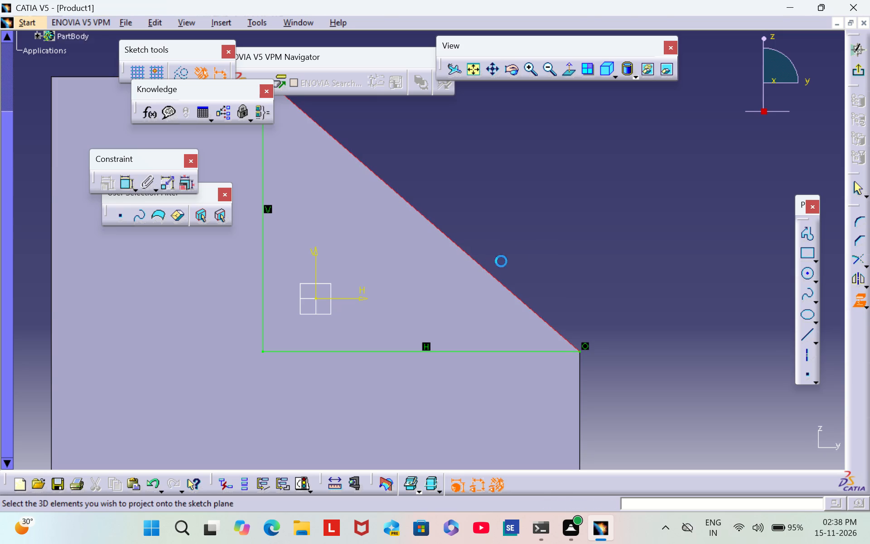
left_click(621, 224)
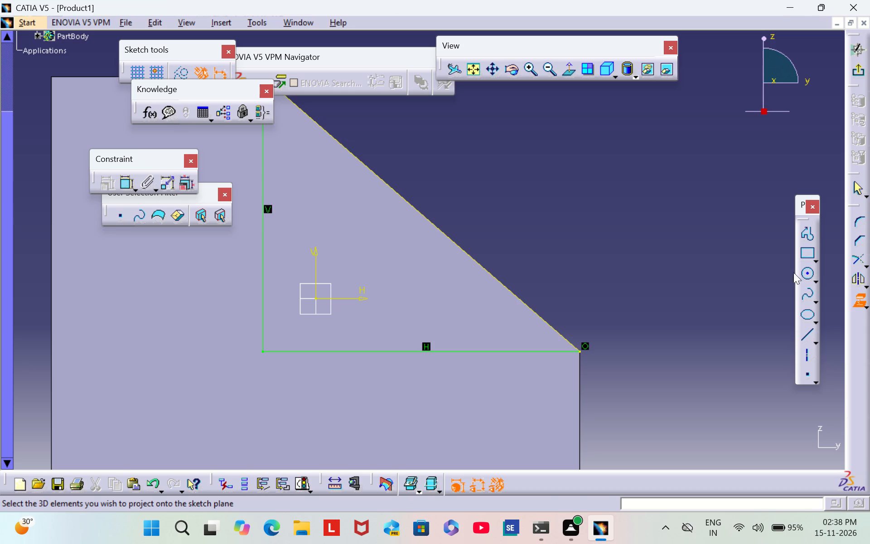
left_click(858, 303)
left_click(720, 264)
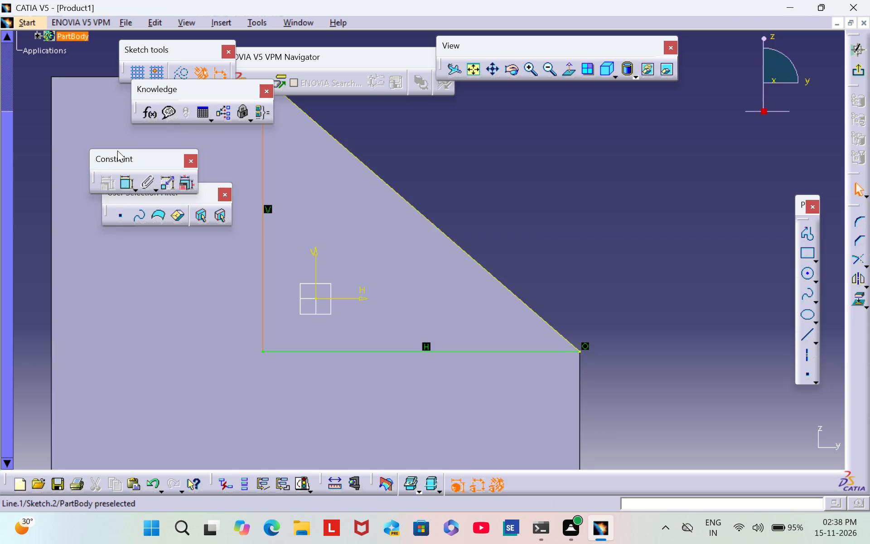
left_click(862, 68)
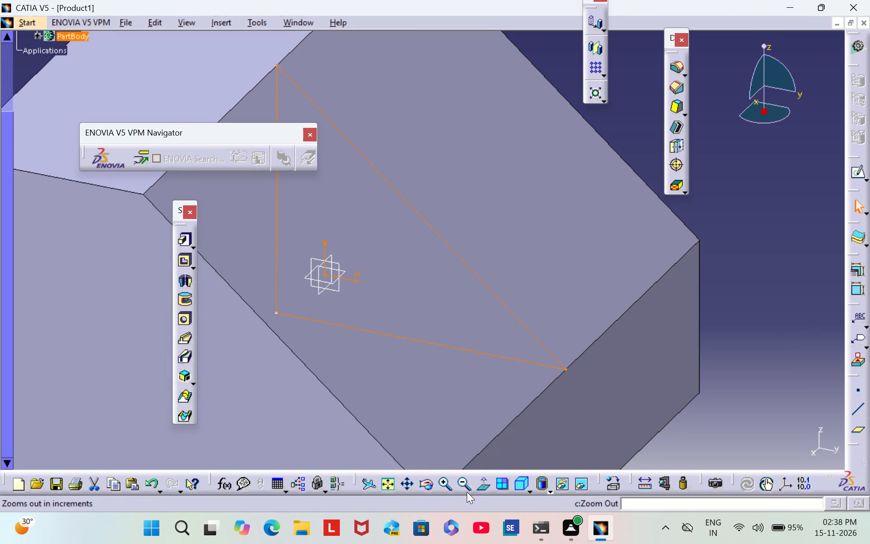
Cut a pocket from the triangular sketch with dimension type, mirrored extent and a depth of 22 mm.
triple_click(464, 486)
double_click(464, 486)
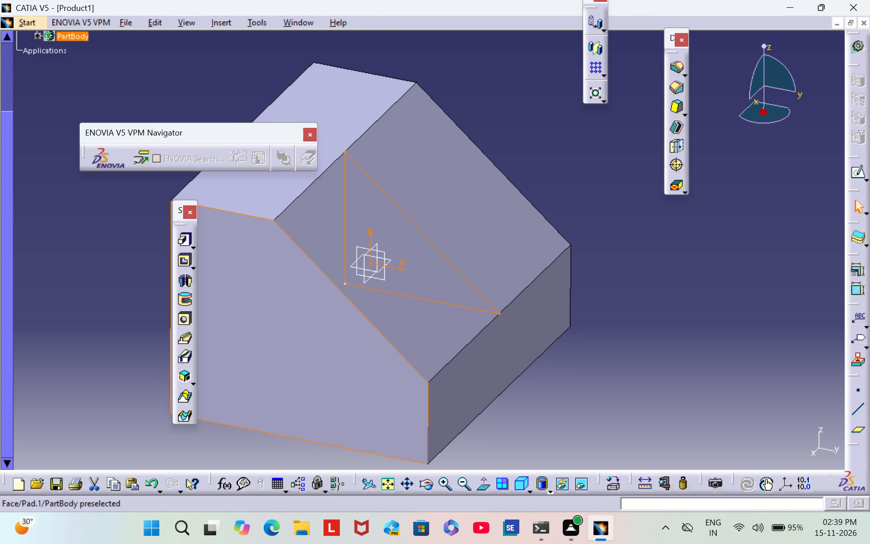
left_click(191, 267)
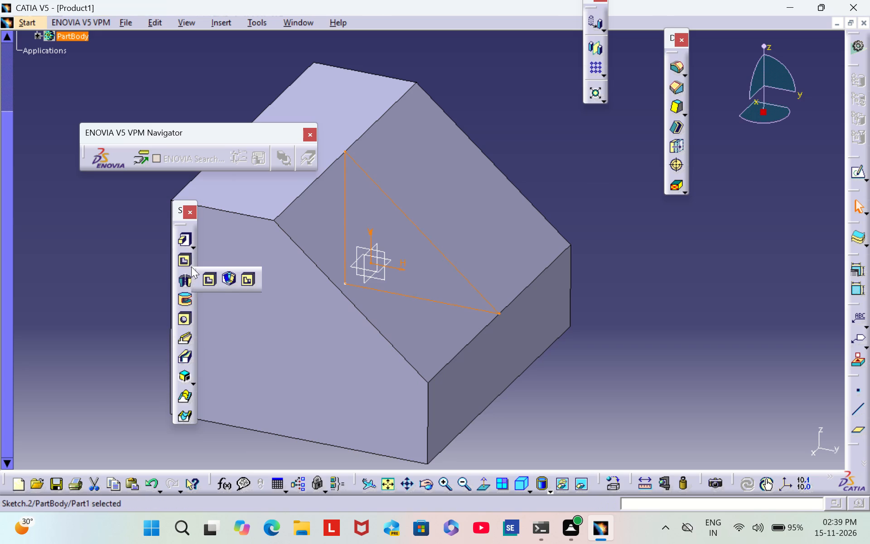
left_click(215, 284)
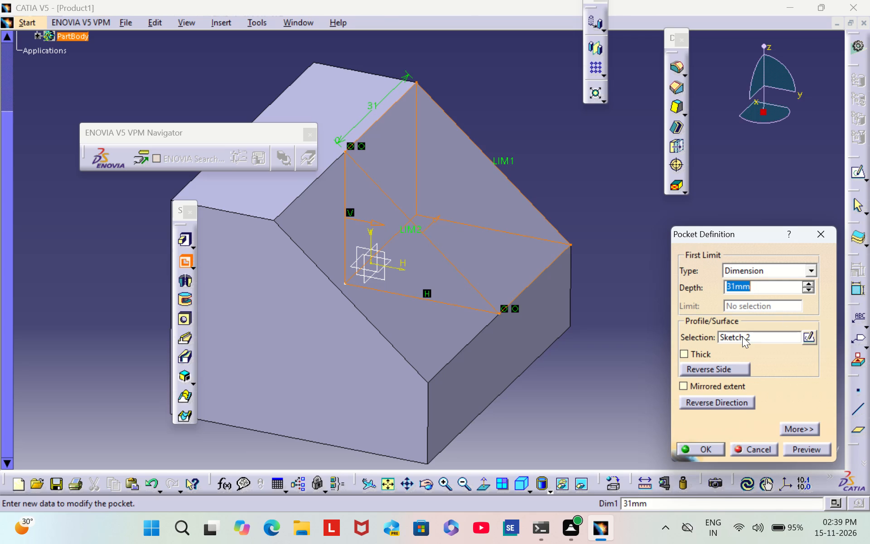
key("BackSpace")
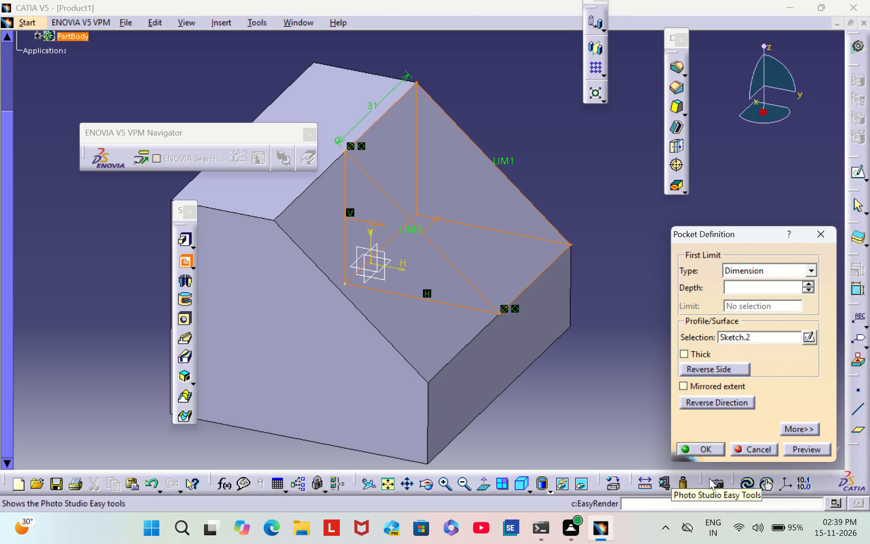
left_click(704, 389)
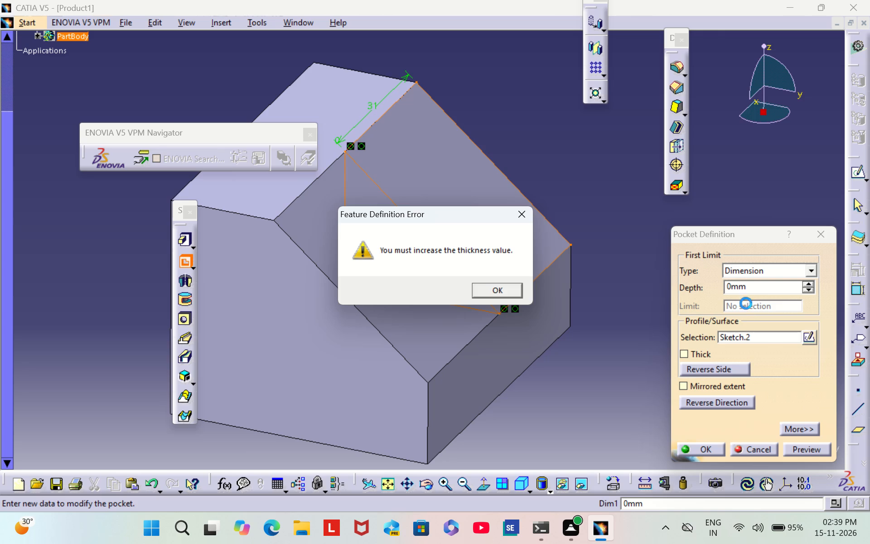
left_click(517, 214)
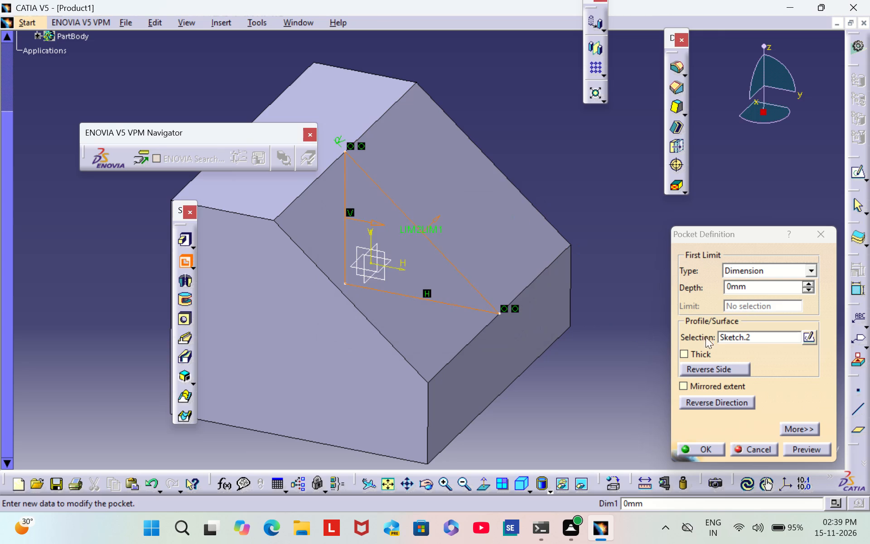
left_click(693, 384)
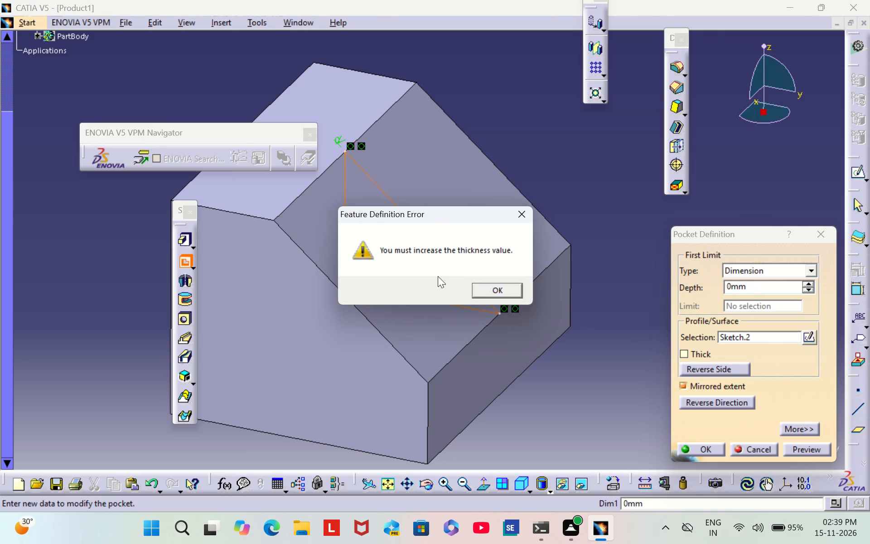
left_click(516, 219)
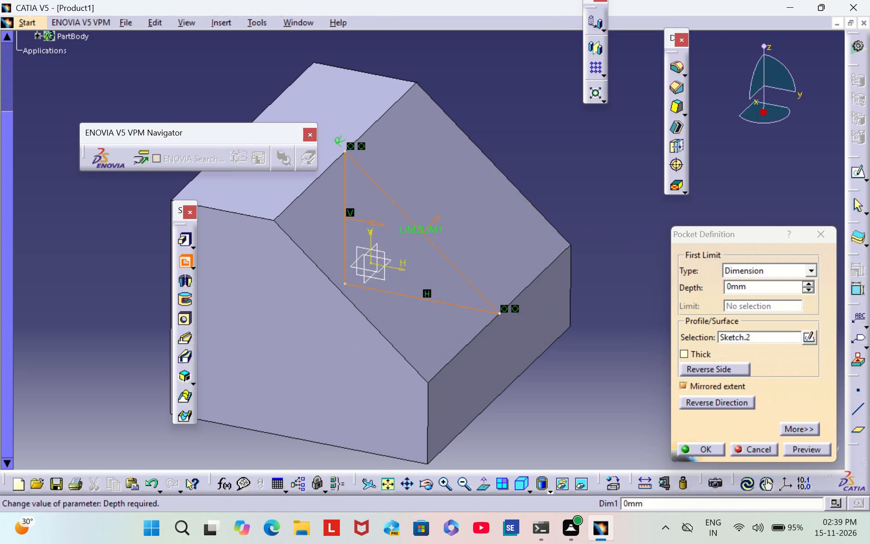
left_click(756, 286)
key("BackSpace")
key("BackSpace")
key("BackSpace")
key("BackSpace")
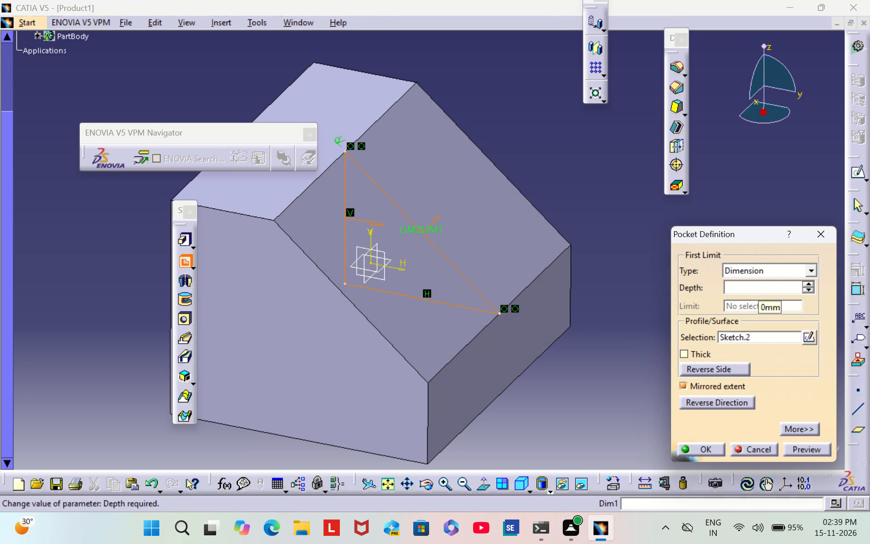
type("22")
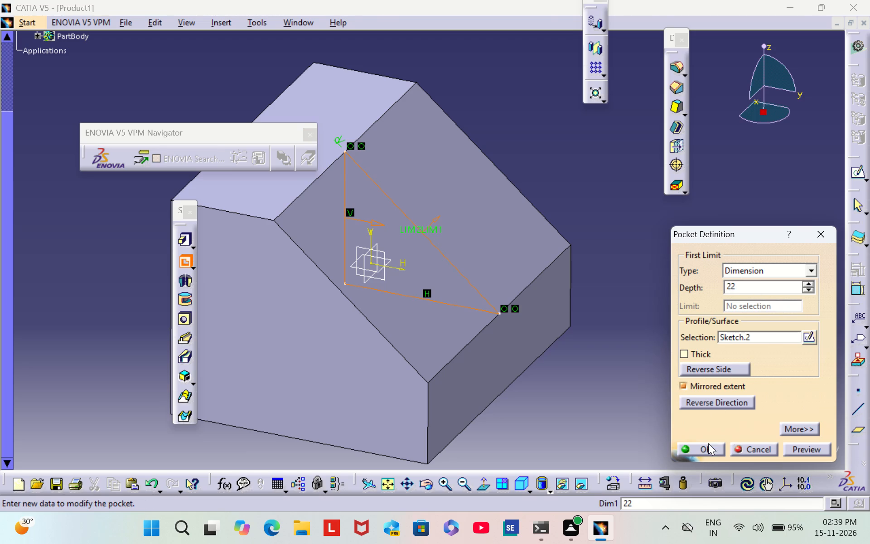
left_click(706, 447)
left_click(640, 244)
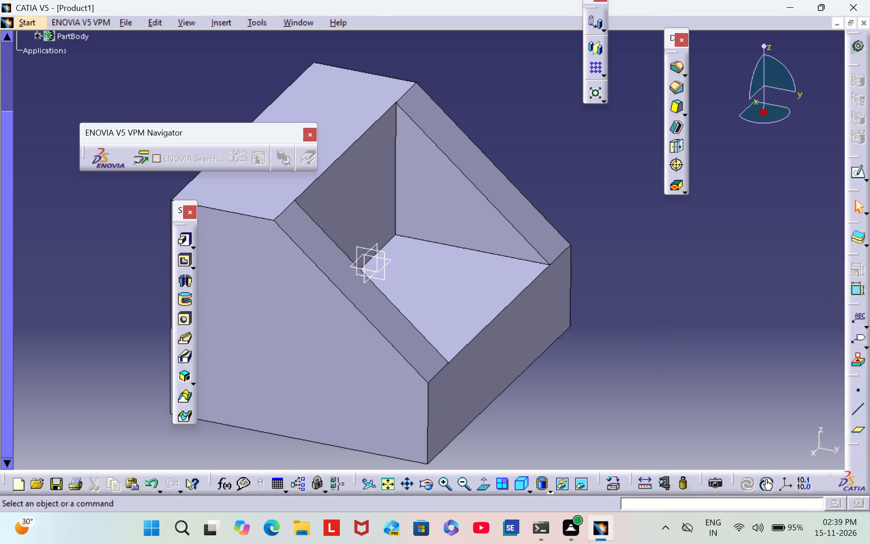
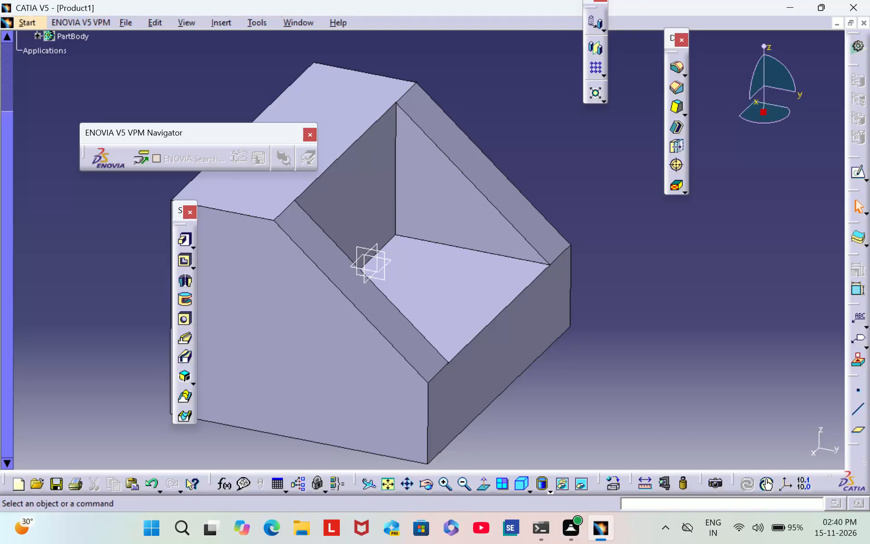
Open a new sketch on the pocket's vertical back face.
left_click(341, 198)
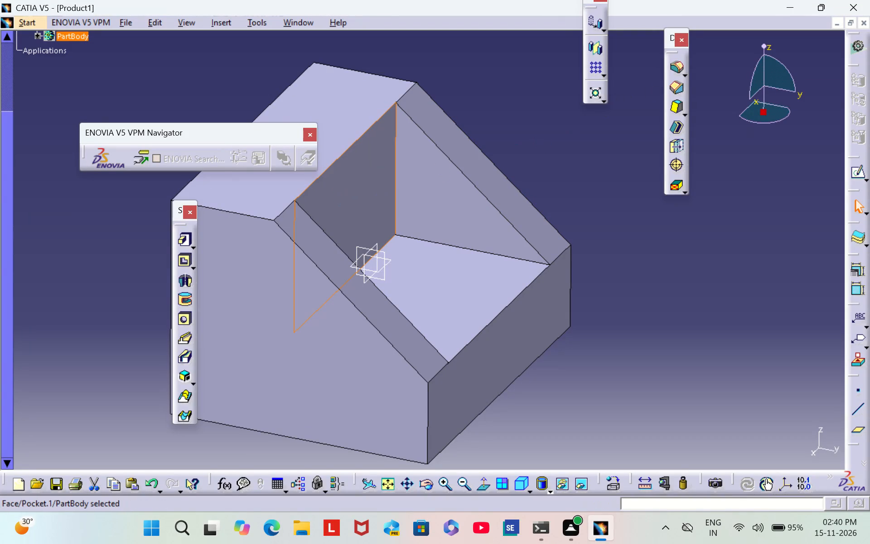
left_click(859, 174)
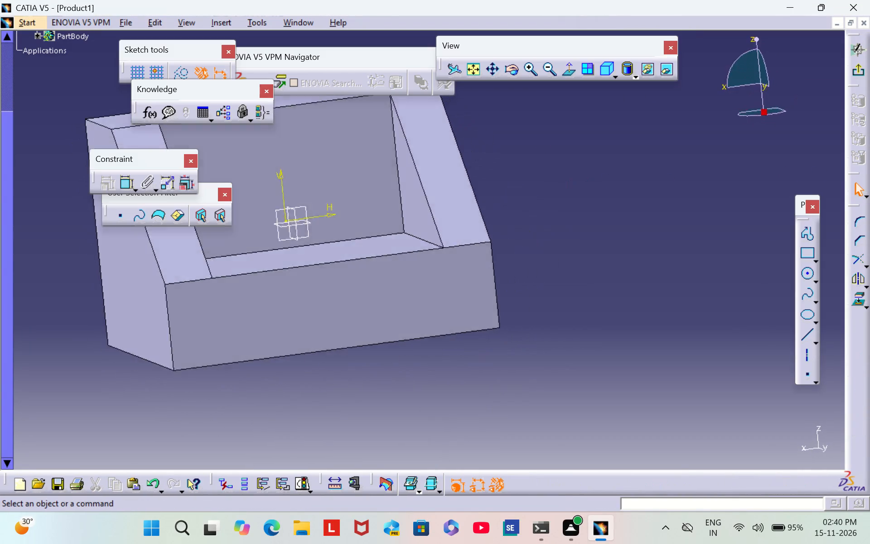
middle_click_drag(511, 242, 672, 329)
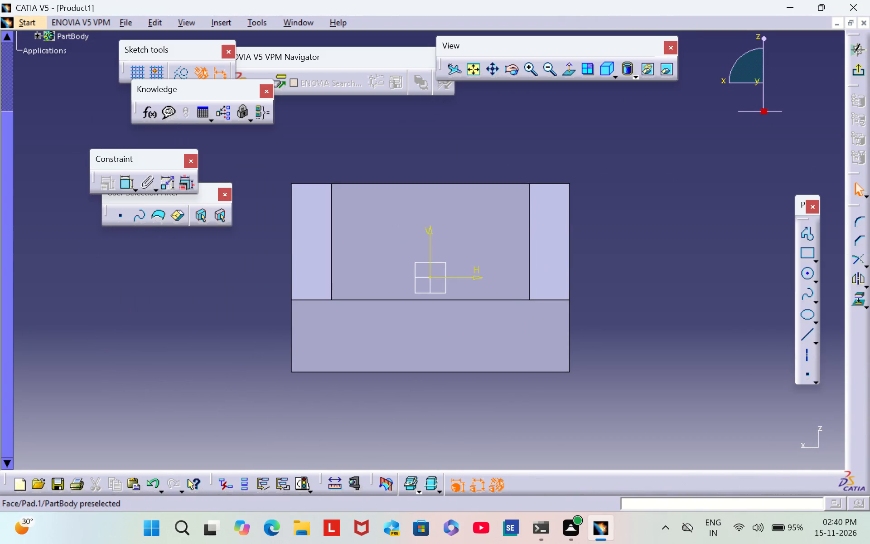
triple_click(527, 73)
double_click(527, 73)
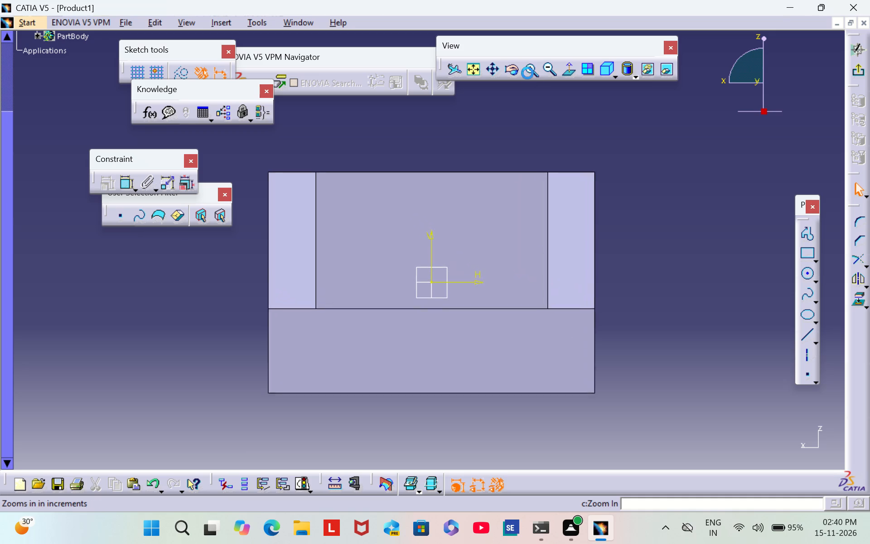
middle_click_drag(506, 155, 535, 263)
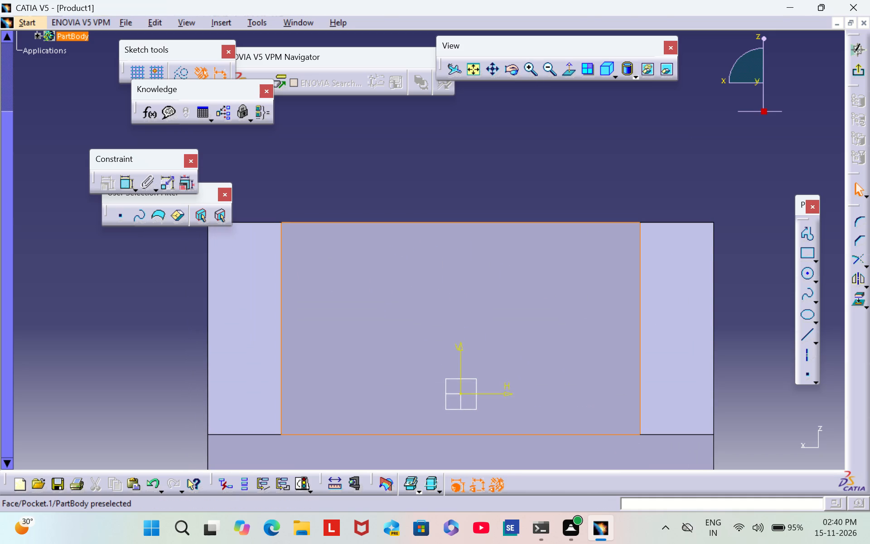
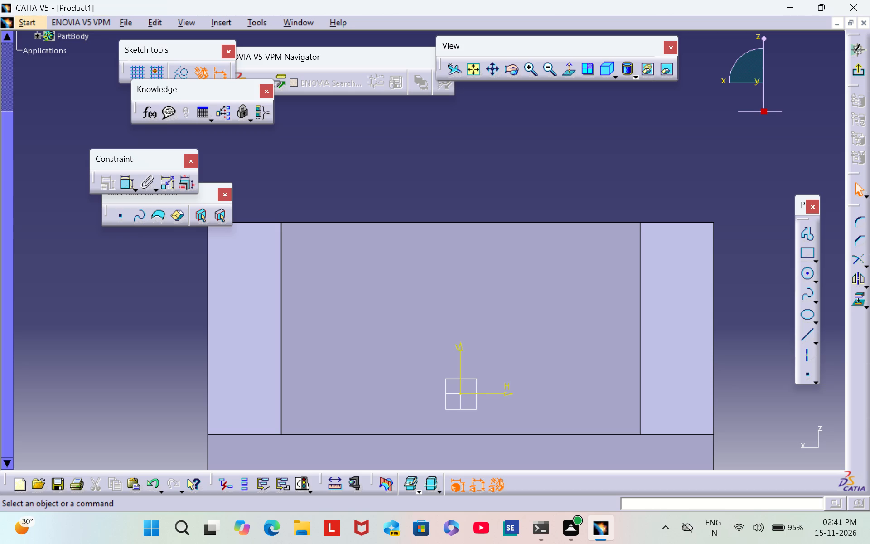
Sketch a closed downward-pointing triangle about 14 mm wide and 16 mm tall, with its horizontal top line above the face's upper edge.
left_click(807, 235)
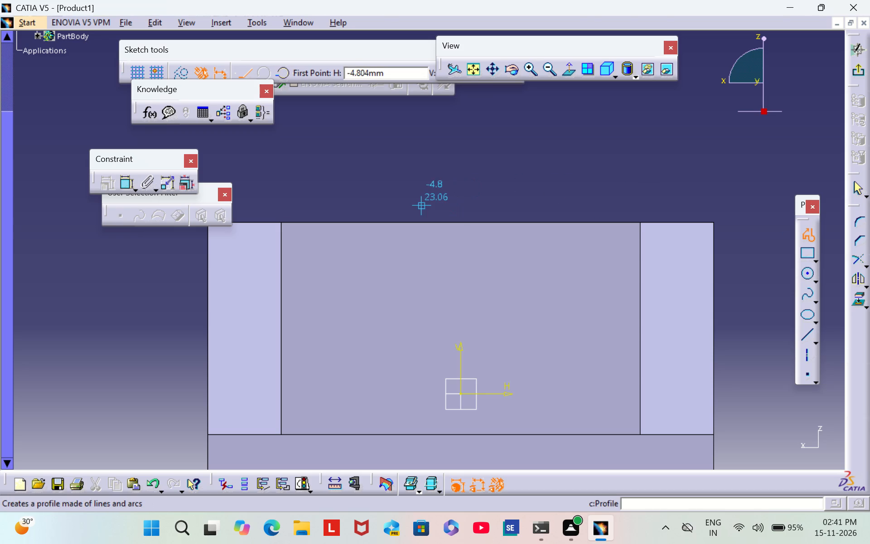
left_click(377, 182)
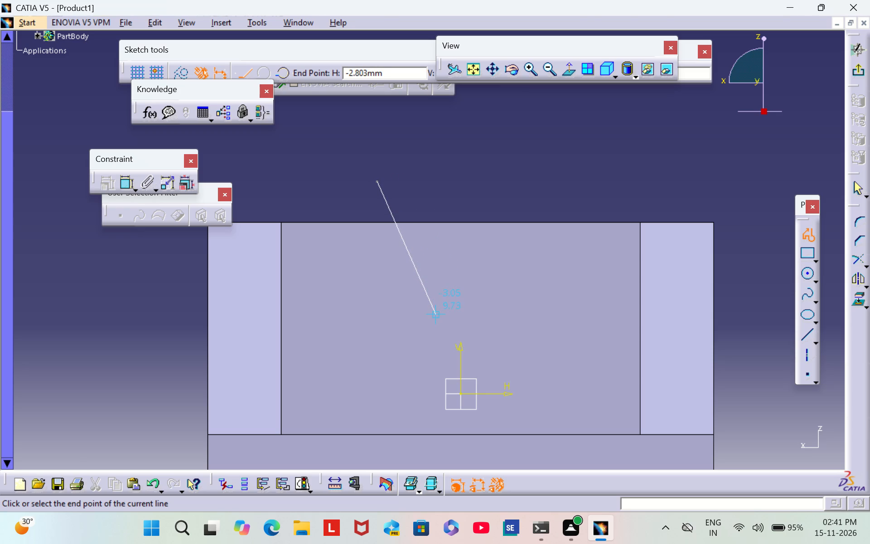
left_click(439, 312)
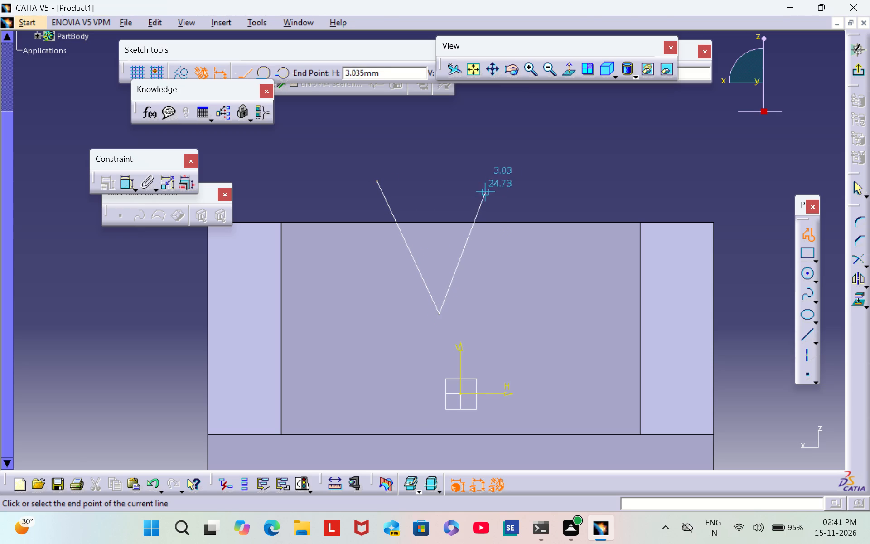
left_click(490, 179)
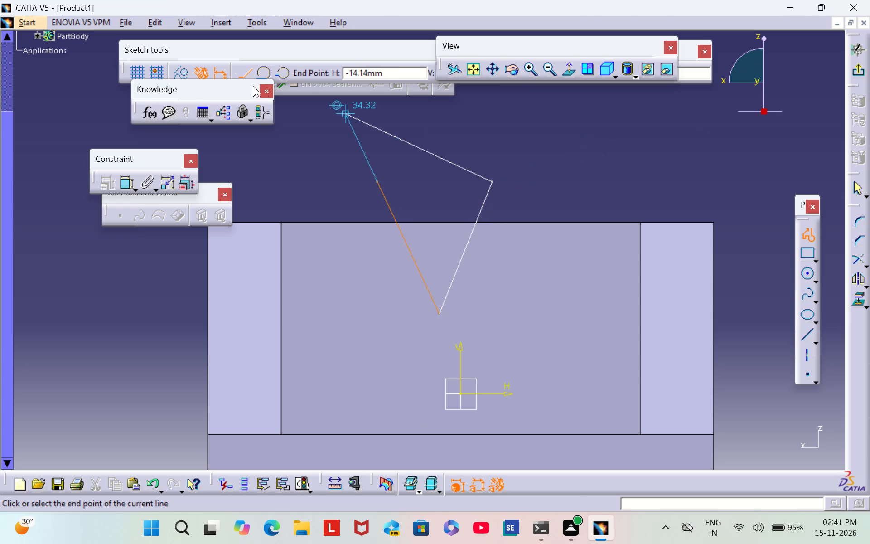
key("Escape")
key("Escape")
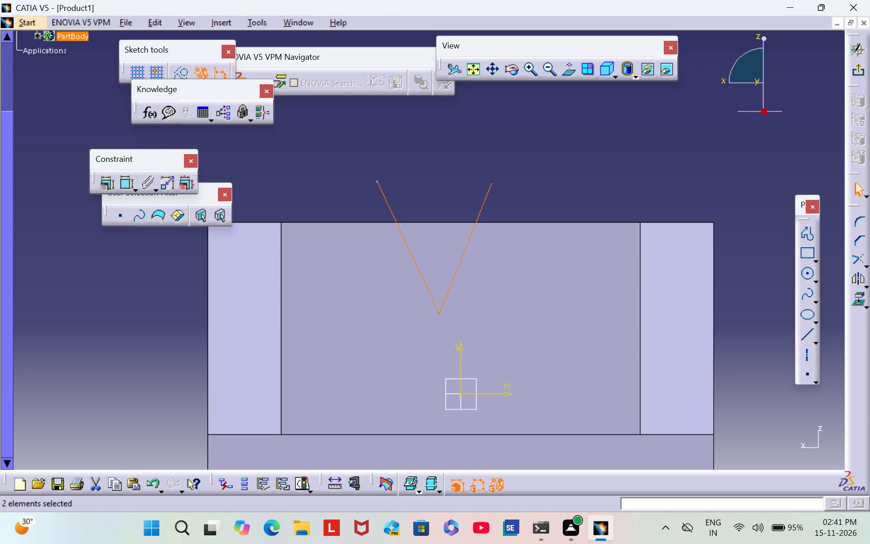
left_click(546, 178)
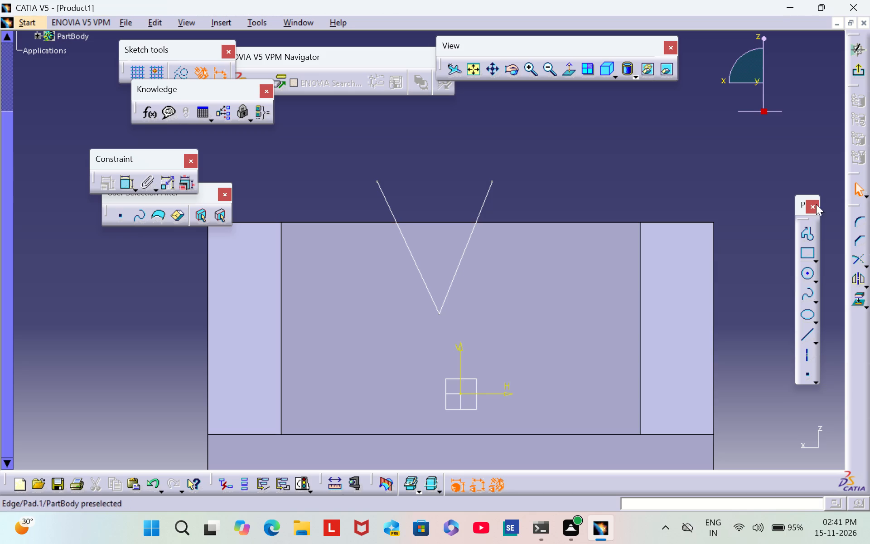
left_click(808, 233)
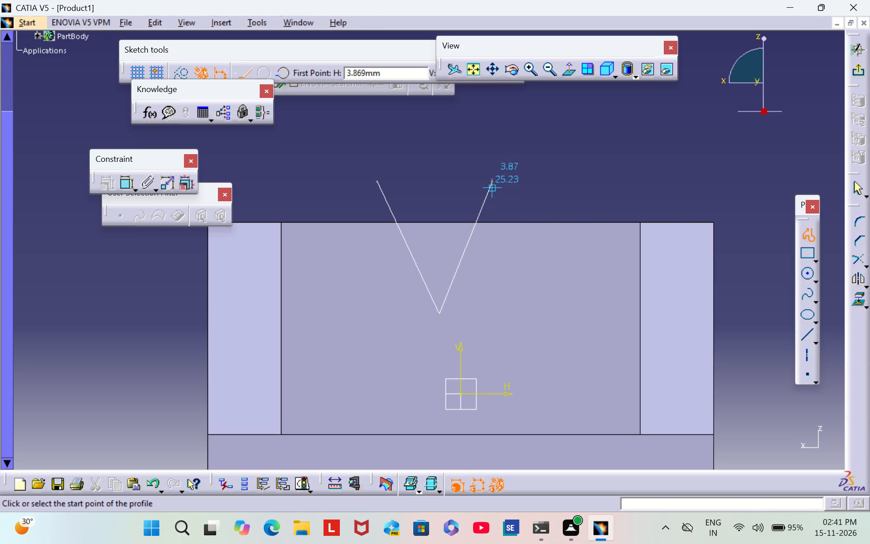
left_click(491, 183)
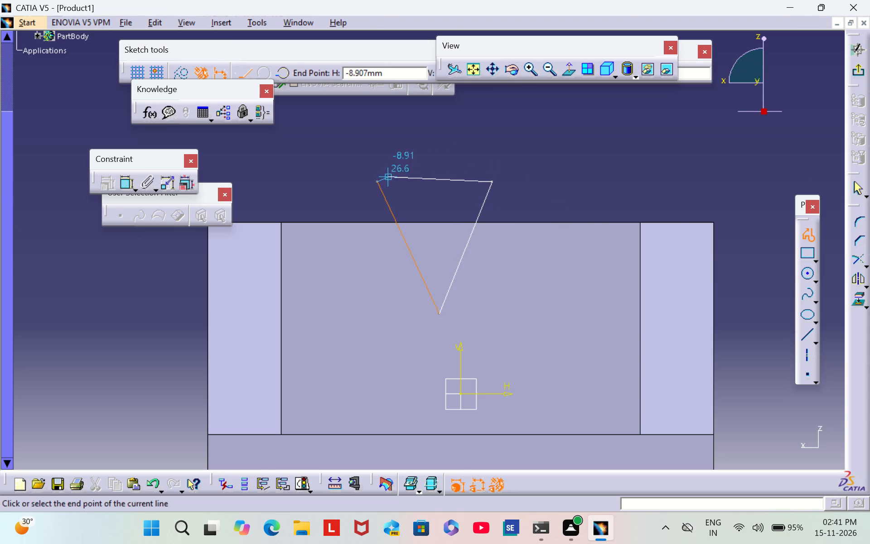
left_click(376, 180)
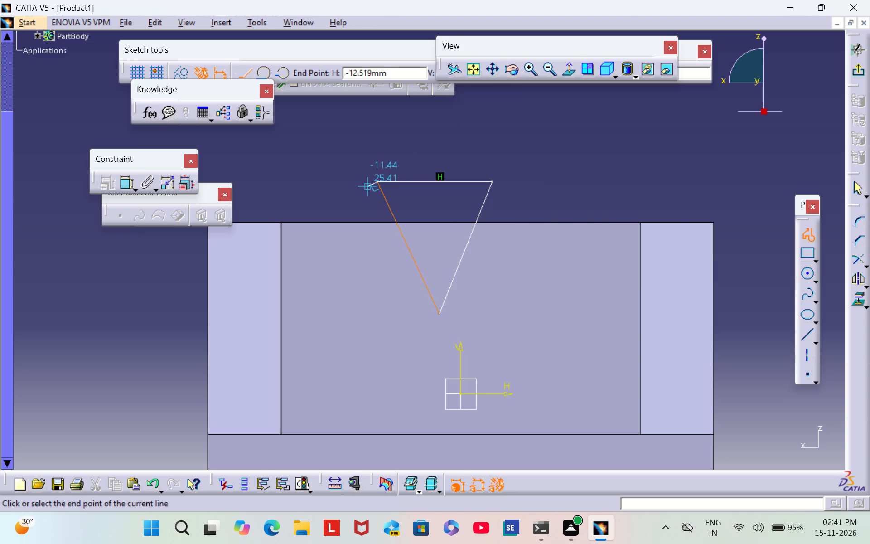
key("Escape")
key("Escape")
left_click(446, 150)
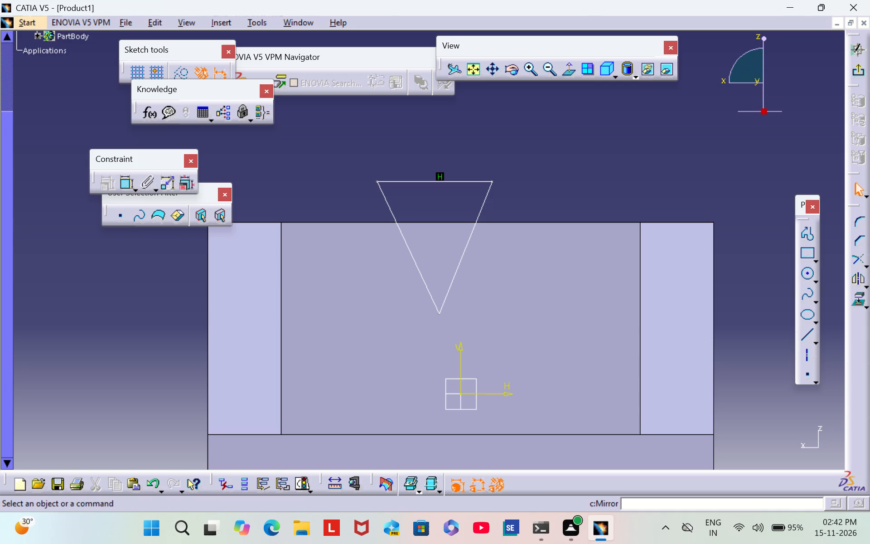
Dimension the horizontal distance from the triangle's upper-right corner to the block's right outer edge and set it to 16 mm.
double_click(128, 189)
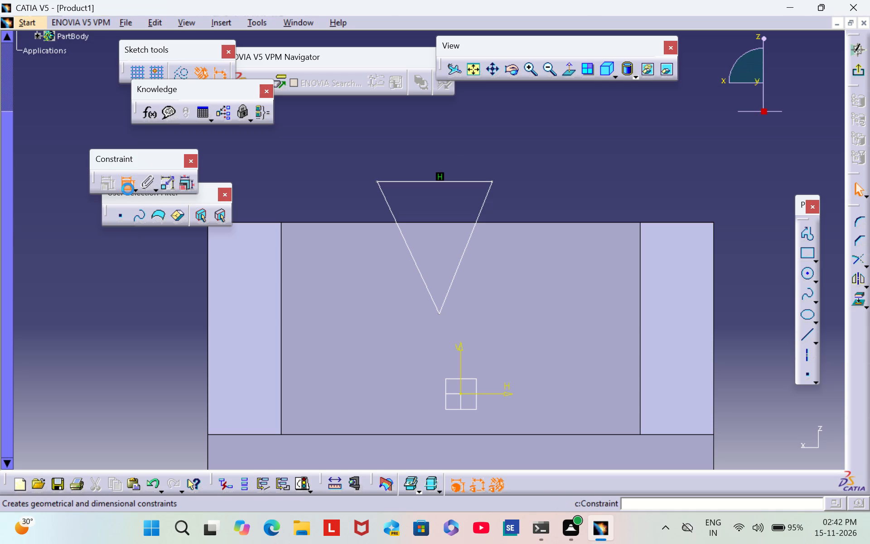
left_click(493, 181)
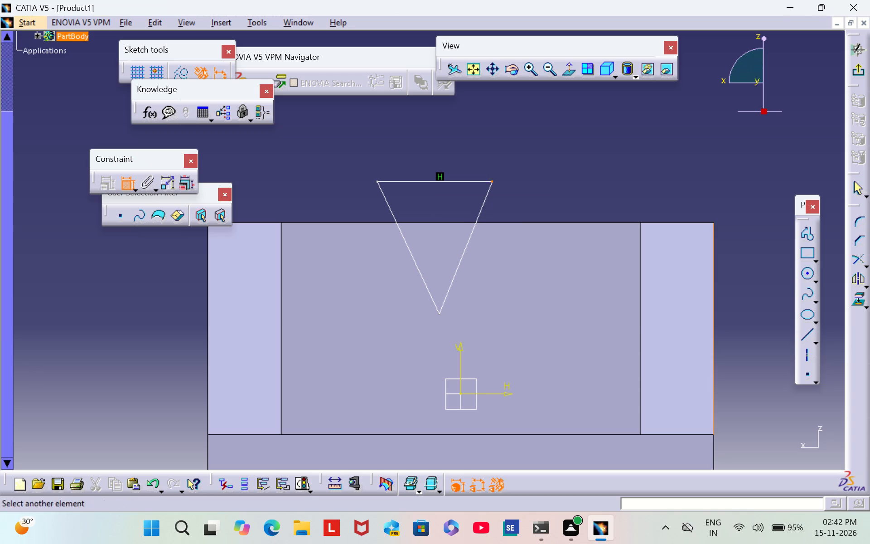
left_click(712, 222)
right_click(642, 202)
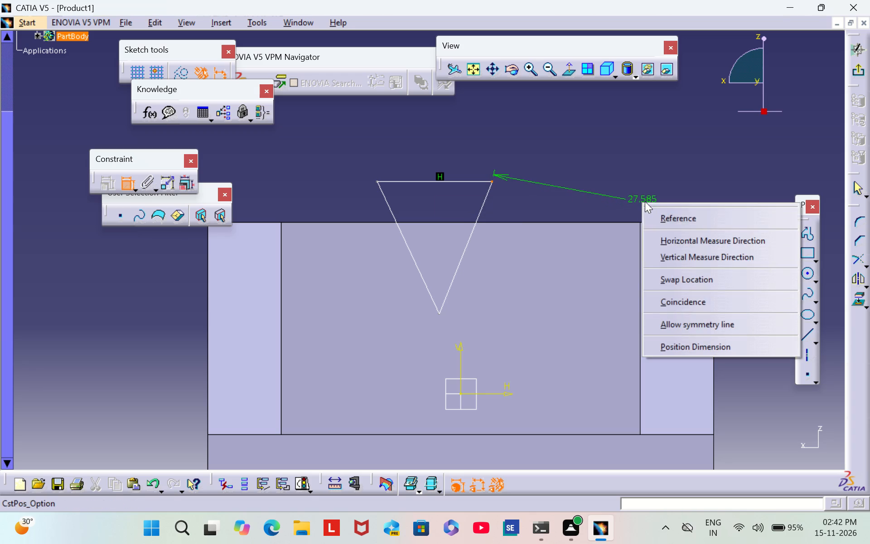
left_click(708, 240)
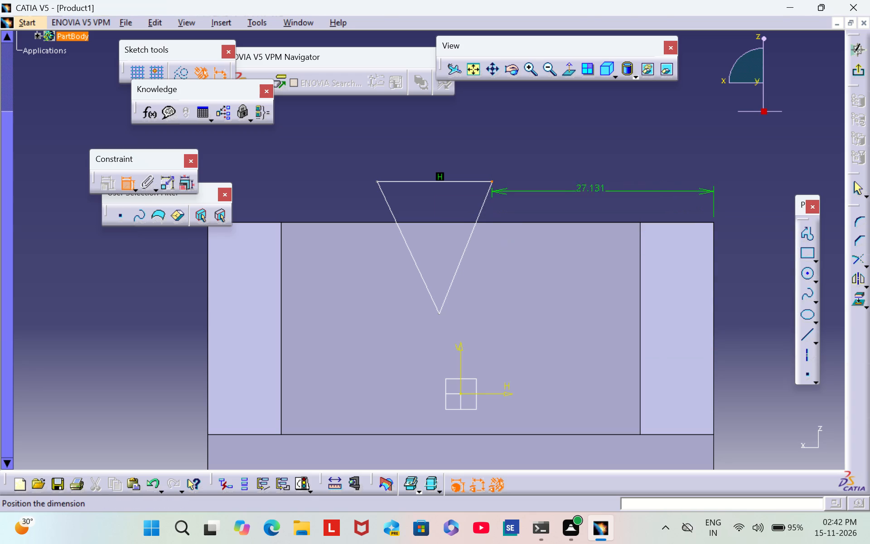
left_click(605, 182)
double_click(600, 176)
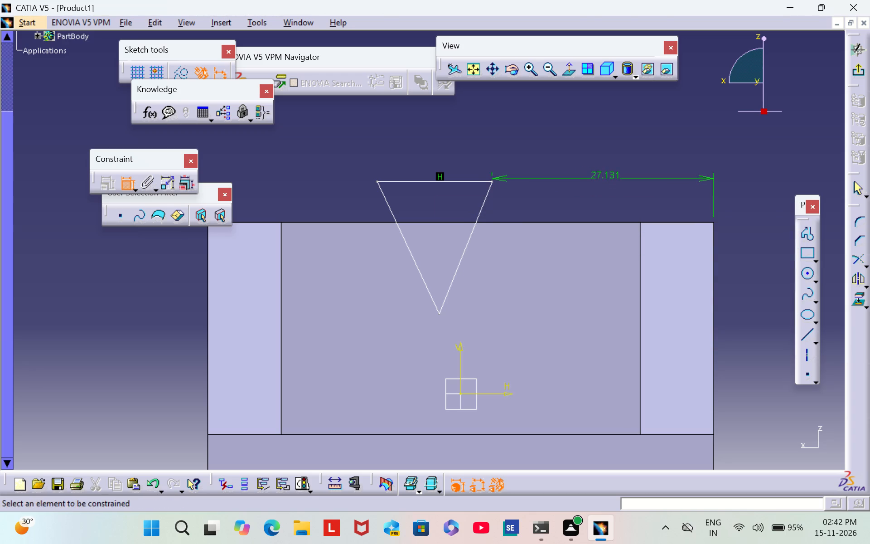
key("BackSpace")
type("16")
key("Return")
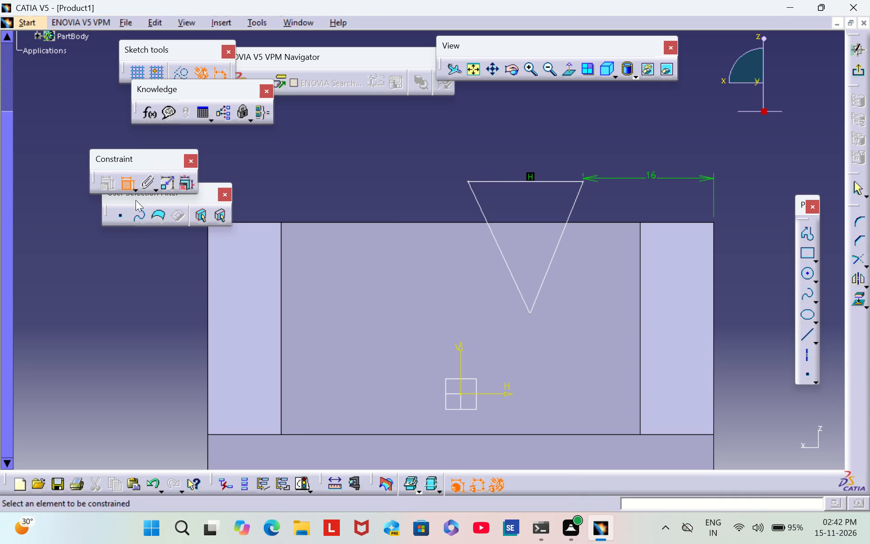
Dimension the triangle's horizontal top line and set its length to 30 mm.
left_click(516, 181)
left_click(522, 156)
double_click(522, 154)
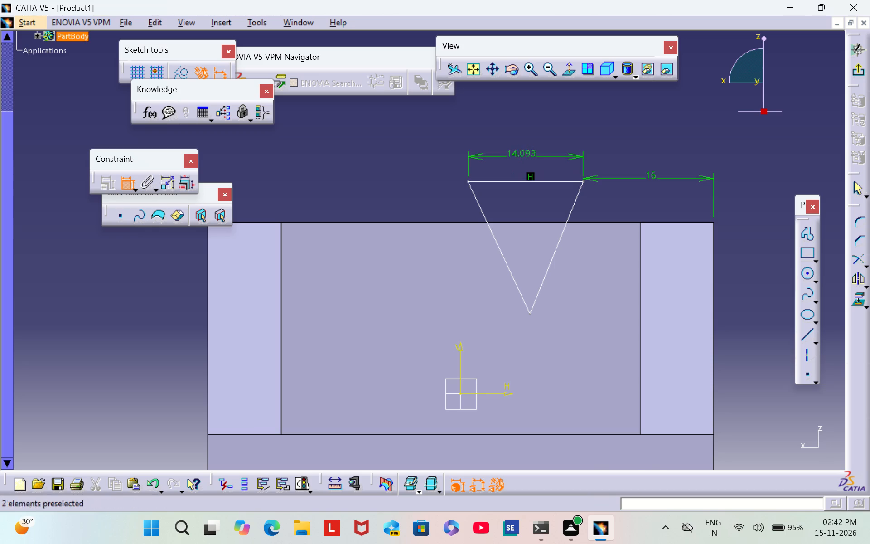
key("BackSpace")
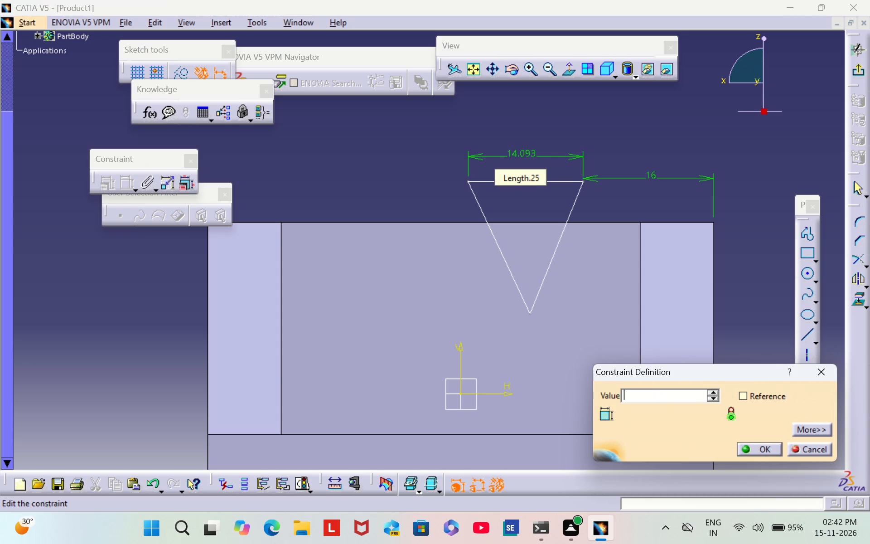
type("30")
key("Return")
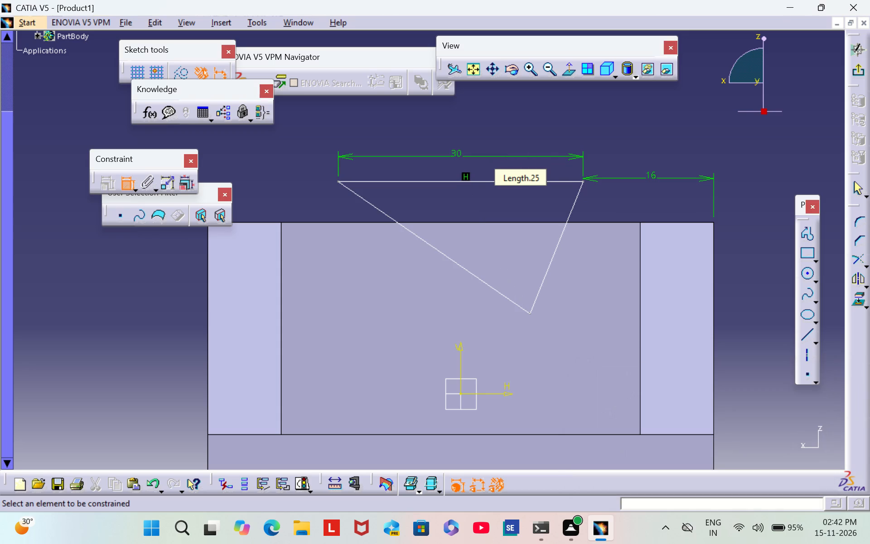
left_click(693, 136)
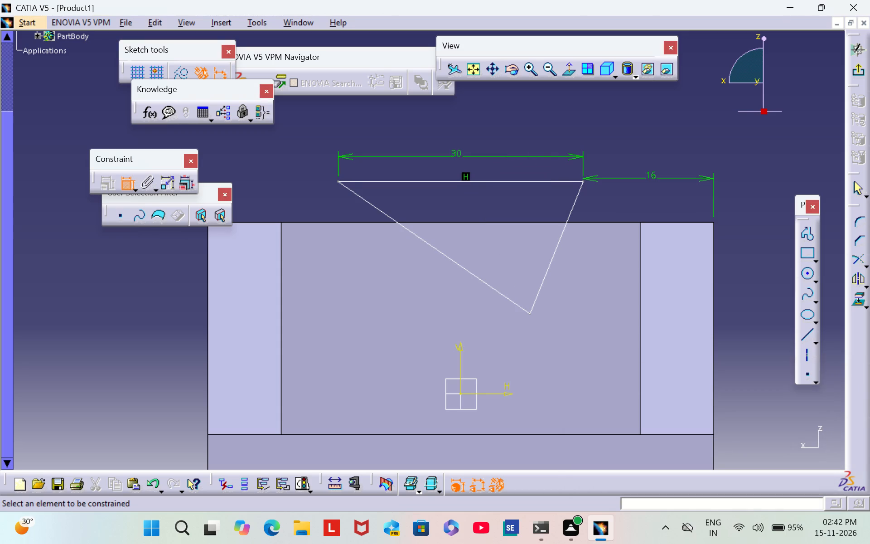
Dimension the triangle's bottom vertex from the back face's right vertical edge and set the offset to 22 mm.
left_click(529, 314)
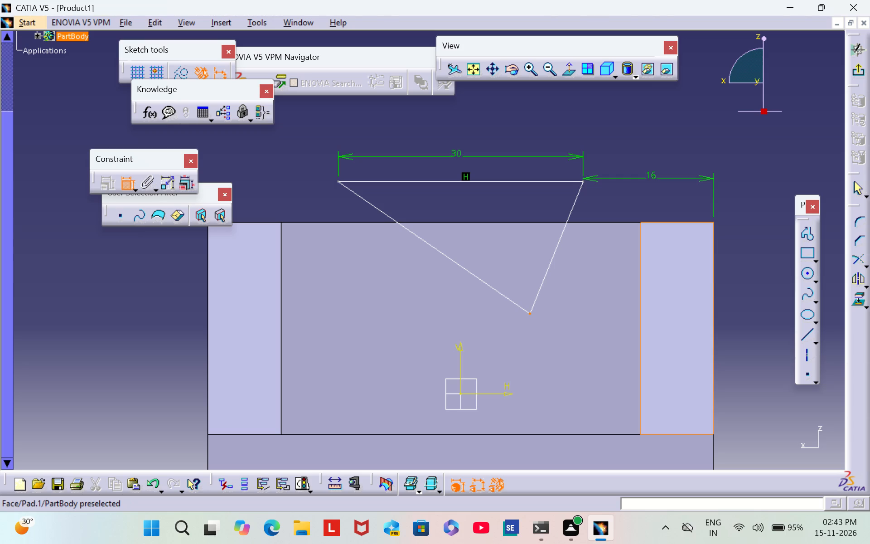
left_click(640, 325)
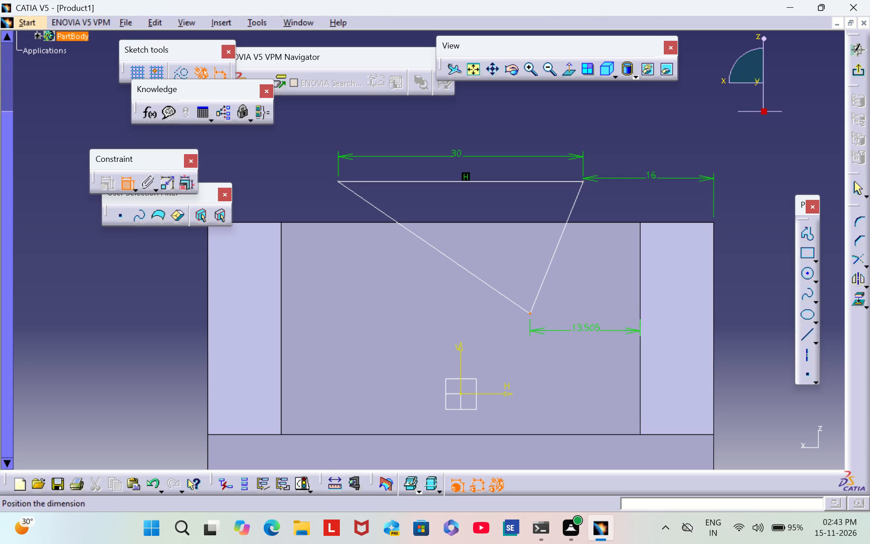
left_click(587, 325)
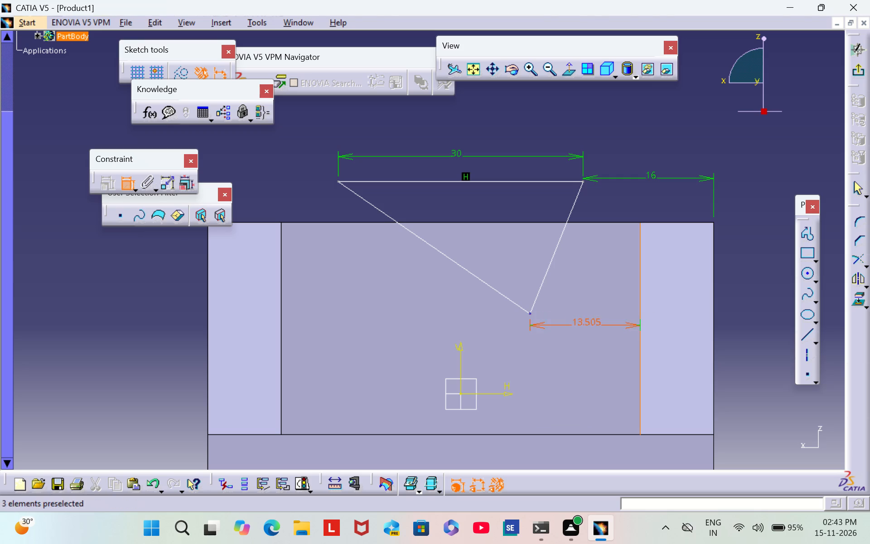
double_click(589, 324)
key("BackSpace")
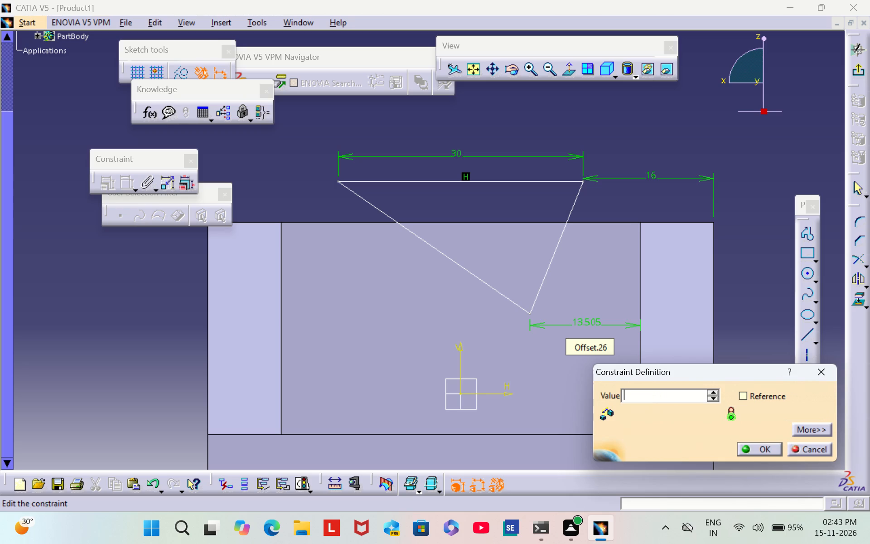
type("22")
key("Return")
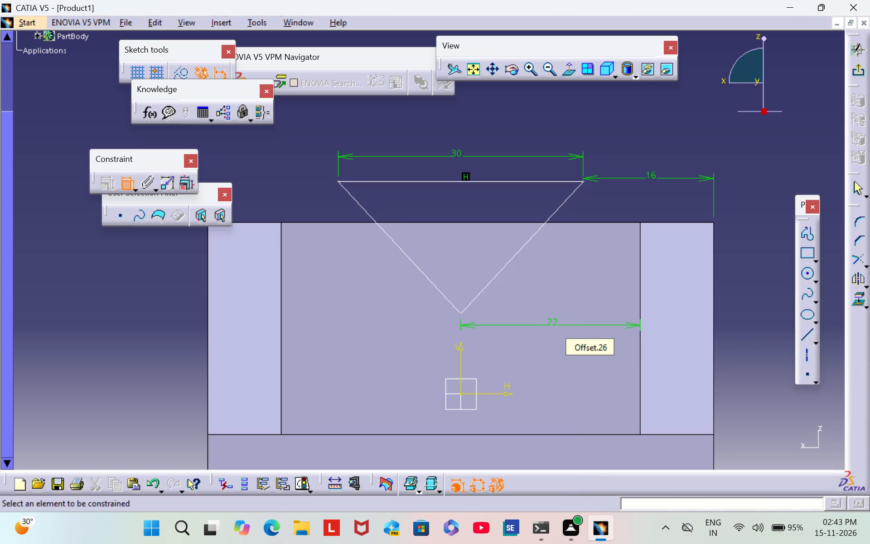
left_click(746, 238)
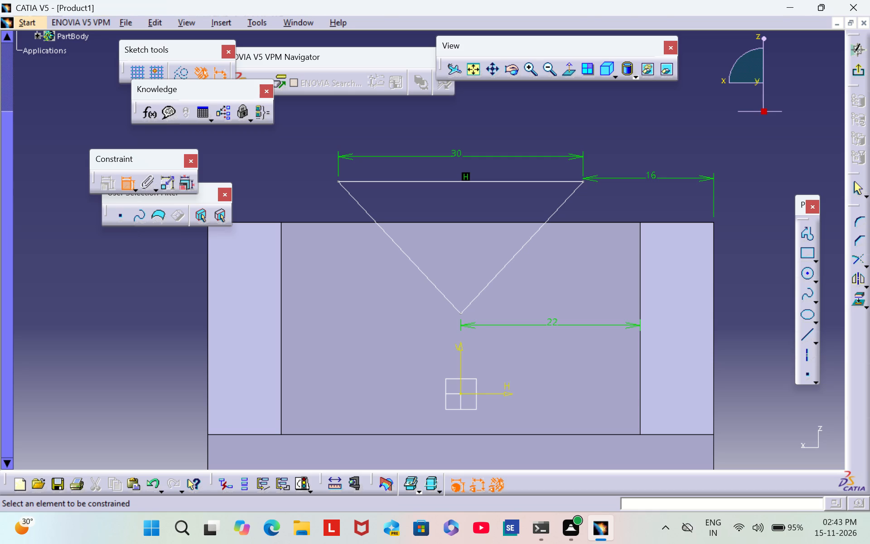
Dimension the triangle's height from its top line to the bottom vertex and set it to 15 mm.
left_click(459, 181)
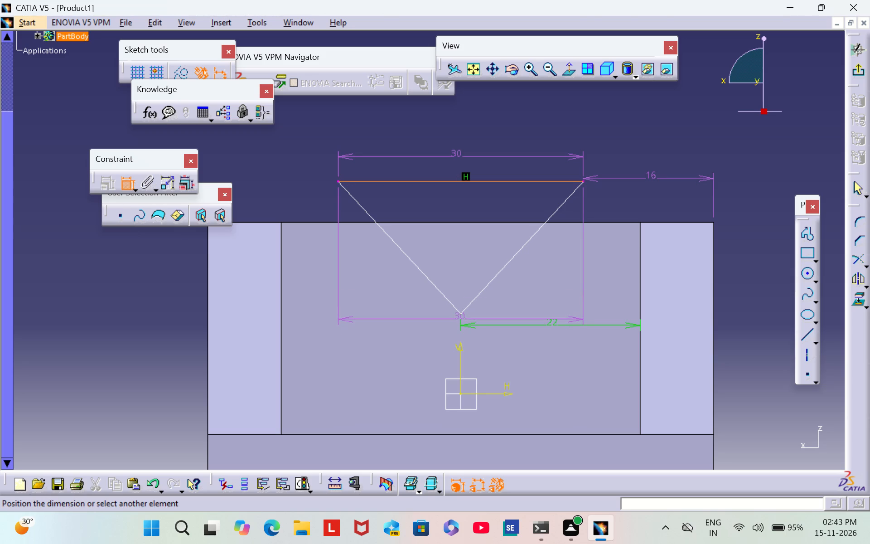
left_click(461, 314)
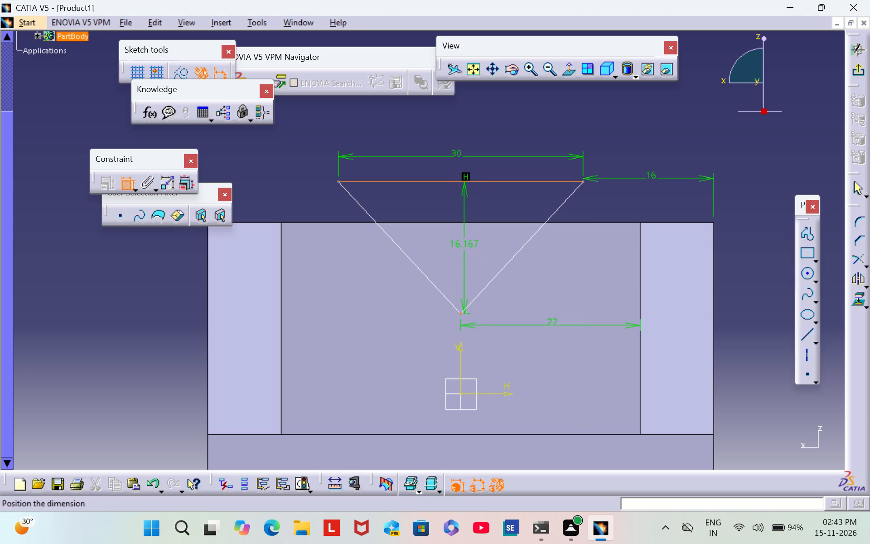
left_click(459, 249)
double_click(456, 246)
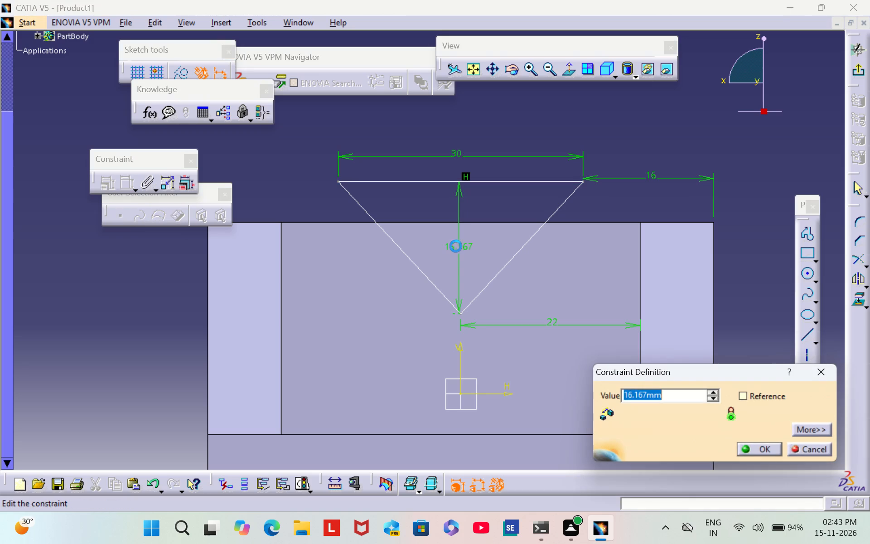
key("BackSpace")
type("15")
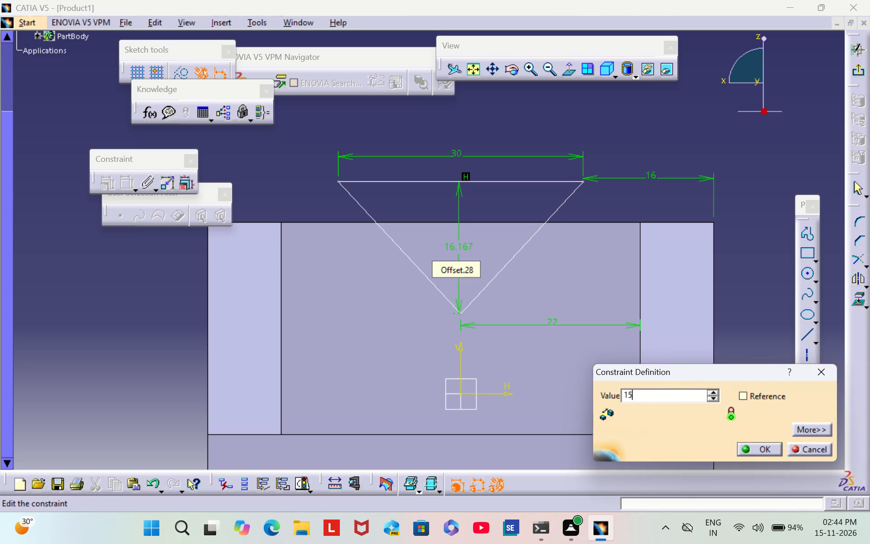
key("Return")
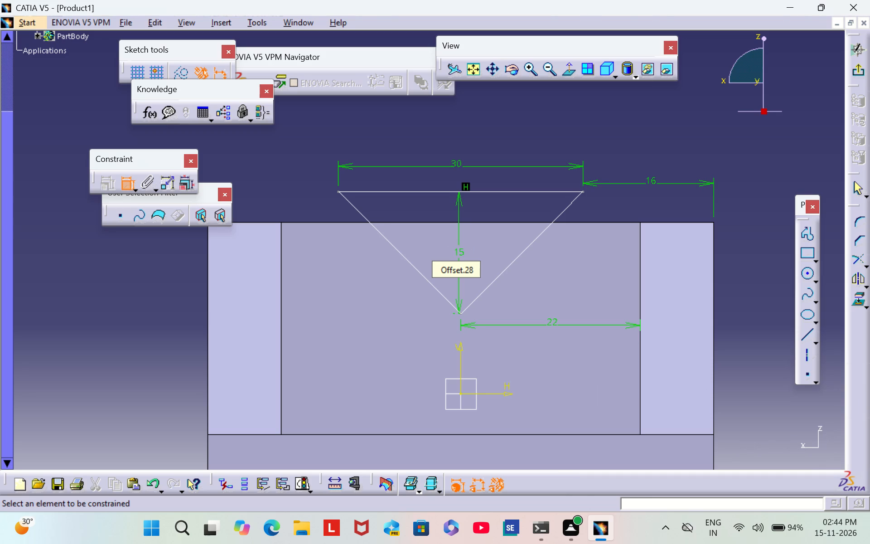
Make the triangle's top line coincident with the back face's upper edge and exit the sketch.
left_click(492, 191)
left_click(491, 222)
right_click(491, 212)
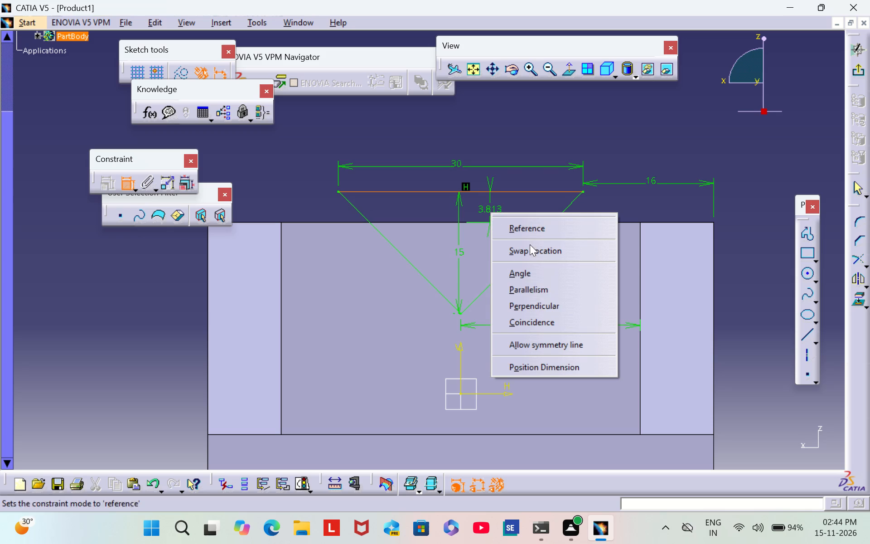
left_click(538, 325)
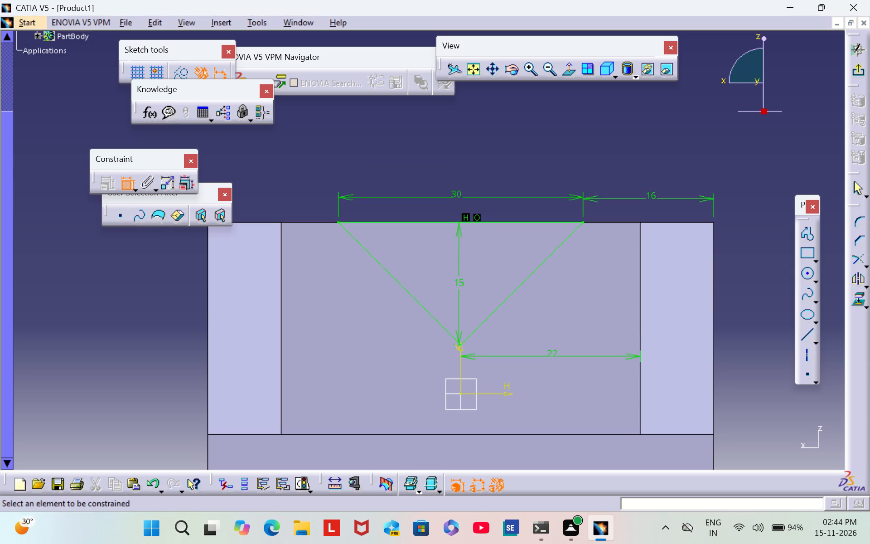
left_click(859, 72)
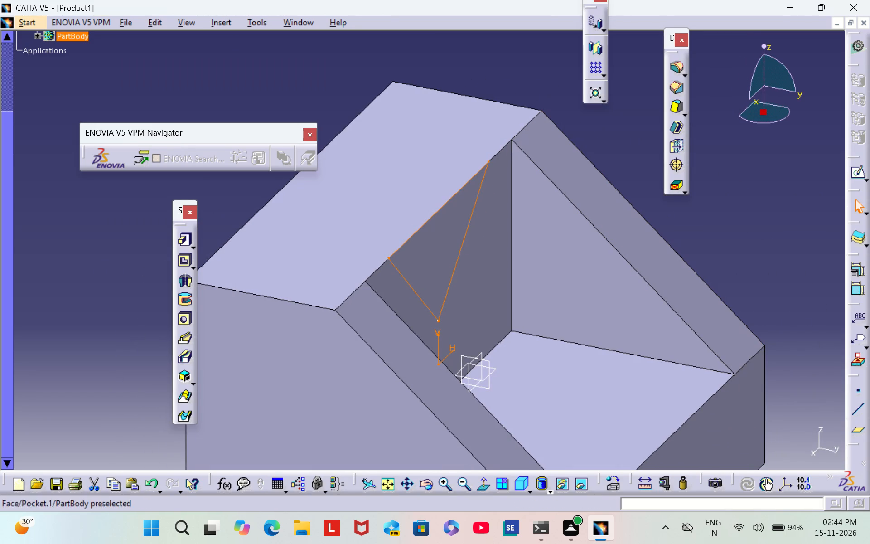
Cut the triangular sketch as a 22 mm deep pocket with its direction reversed, notching the wall behind the pocket's back face.
left_click(183, 260)
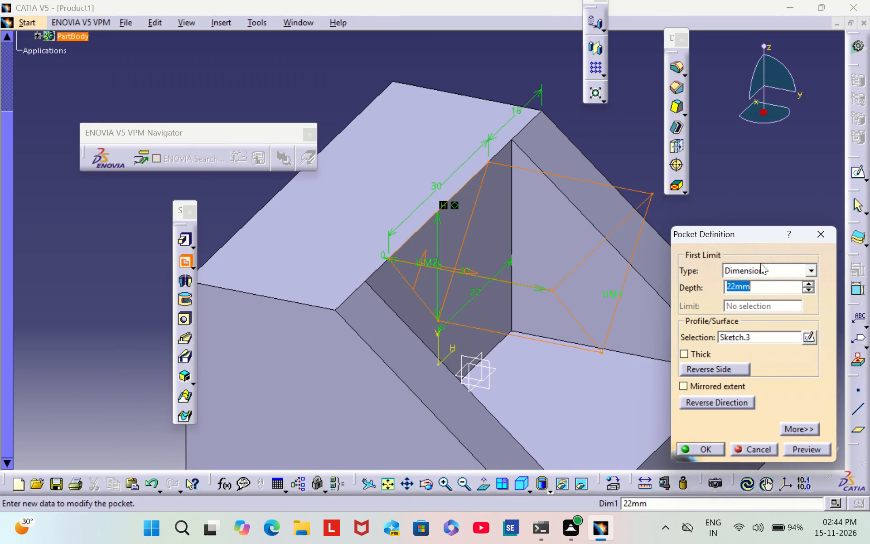
left_click(709, 403)
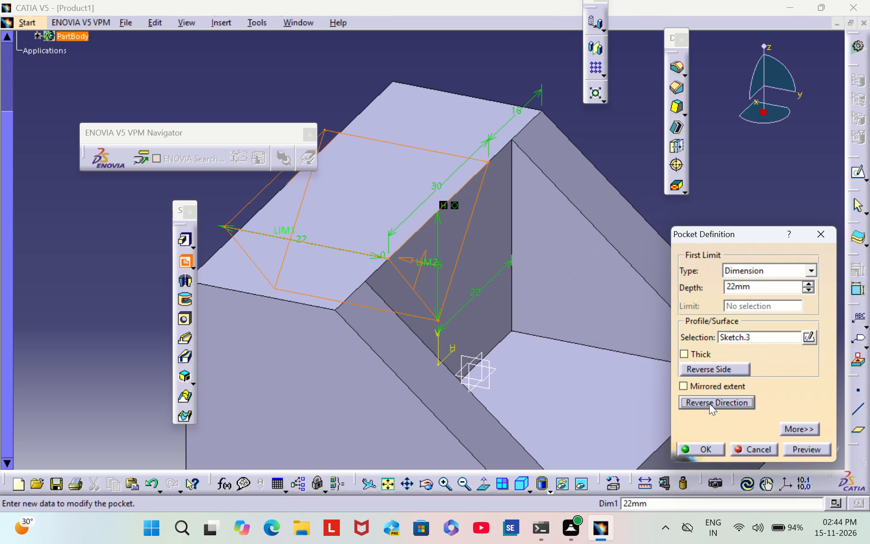
left_click(700, 452)
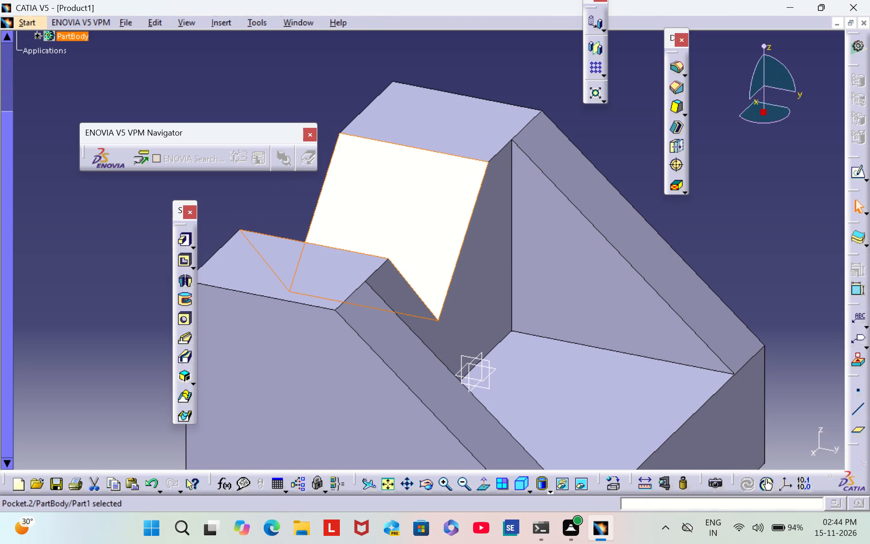
left_click(701, 223)
Sketch a closed triangle on the pocket's floor face, with a horizontal top line about 20 mm long beyond the edge and a vertex pointing inward.
middle_click_drag(739, 180, 666, 83)
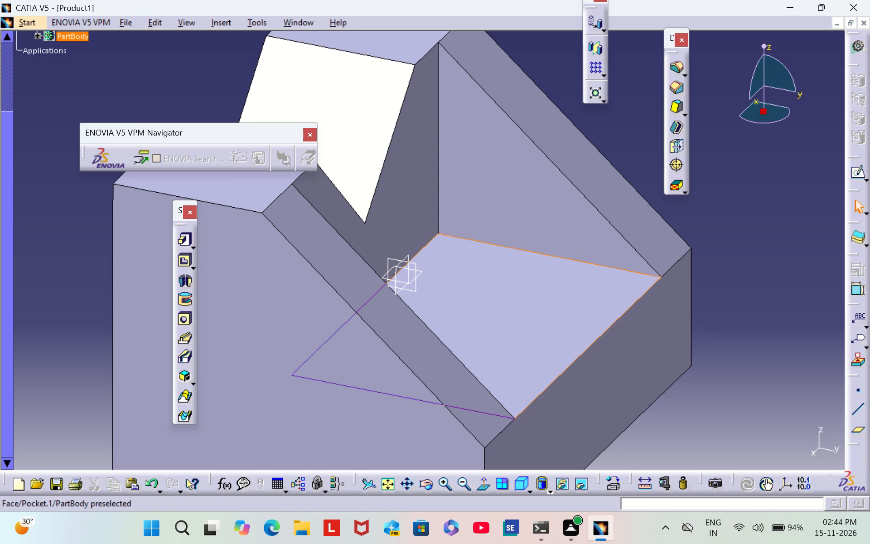
left_click(537, 339)
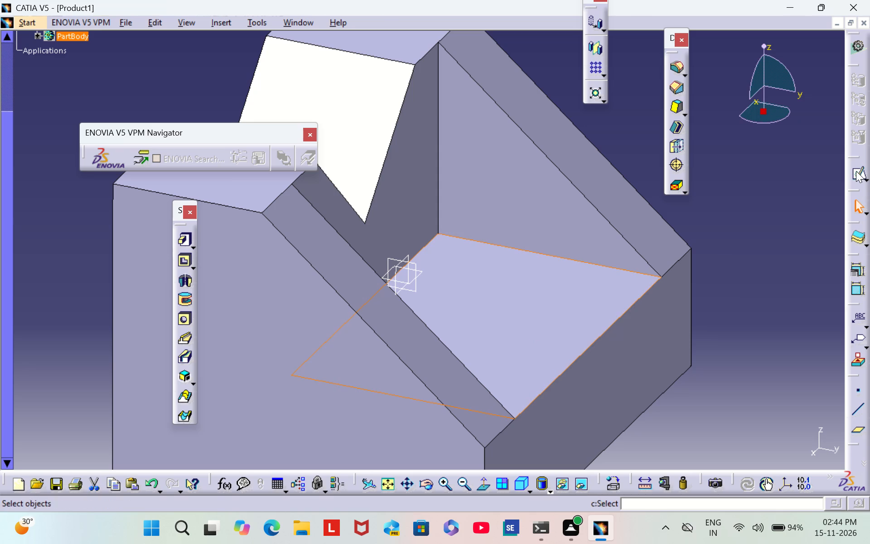
left_click(856, 171)
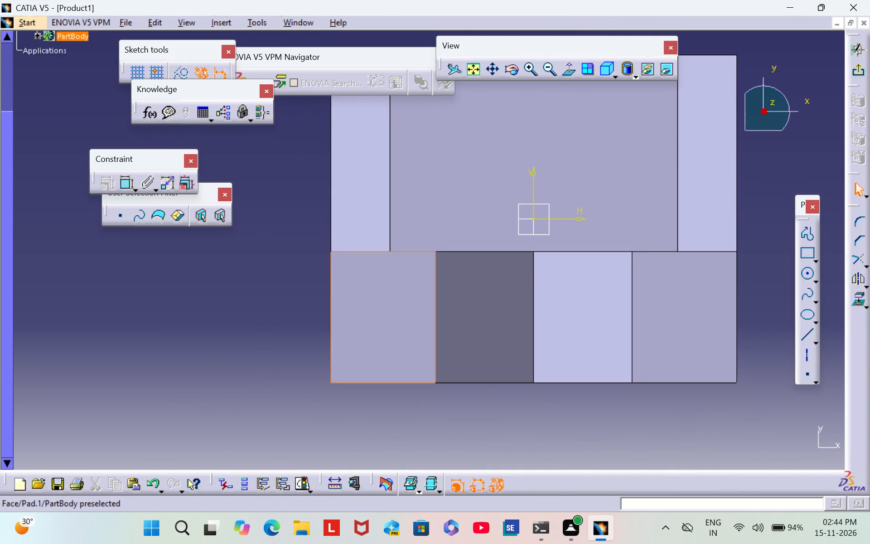
middle_click_drag(334, 271, 334, 318)
scroll(334, 305, "down", 1)
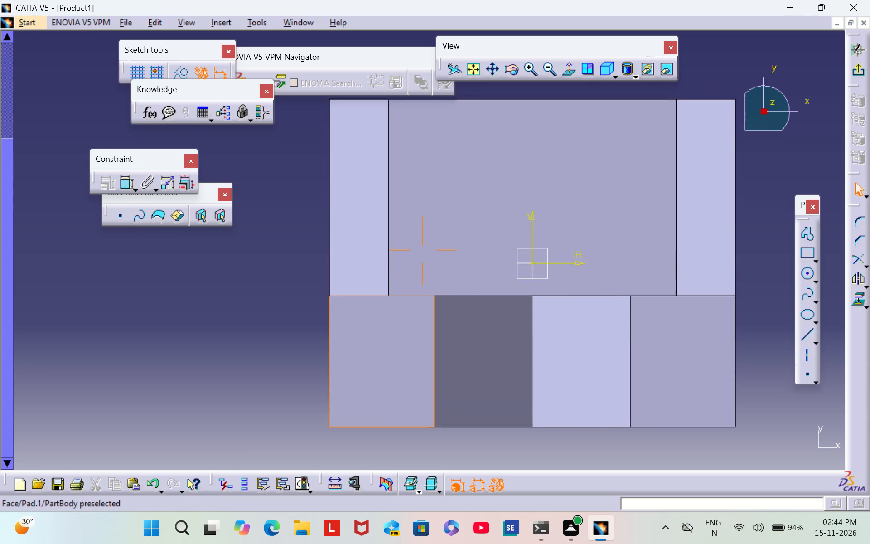
middle_click_drag(334, 318, 333, 330)
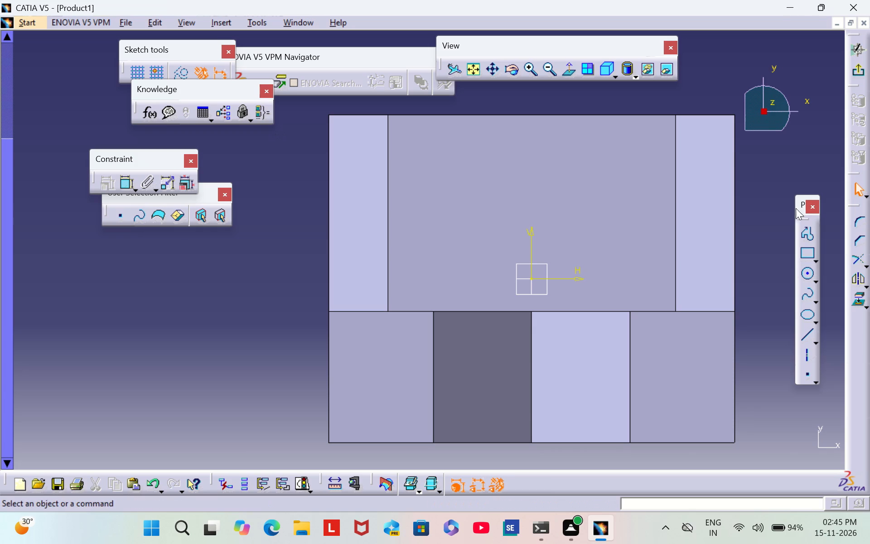
left_click(809, 229)
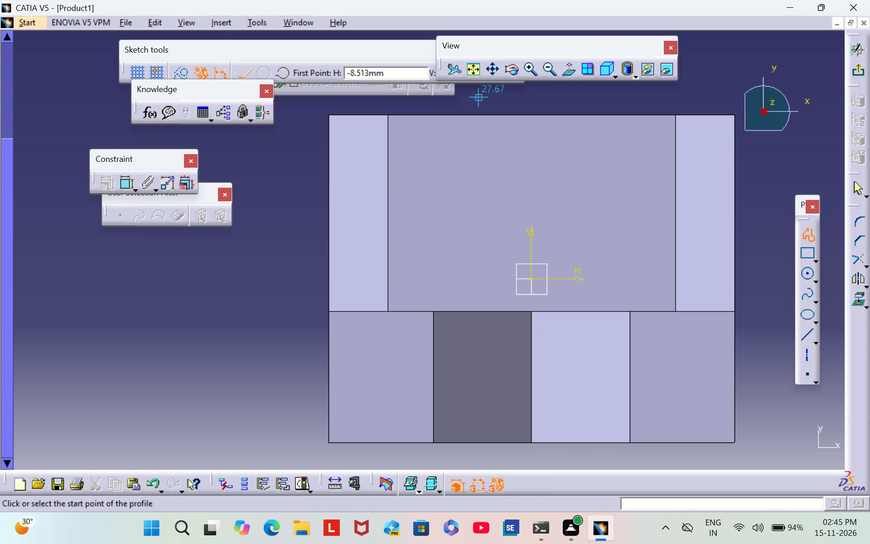
left_click(475, 96)
left_click(604, 99)
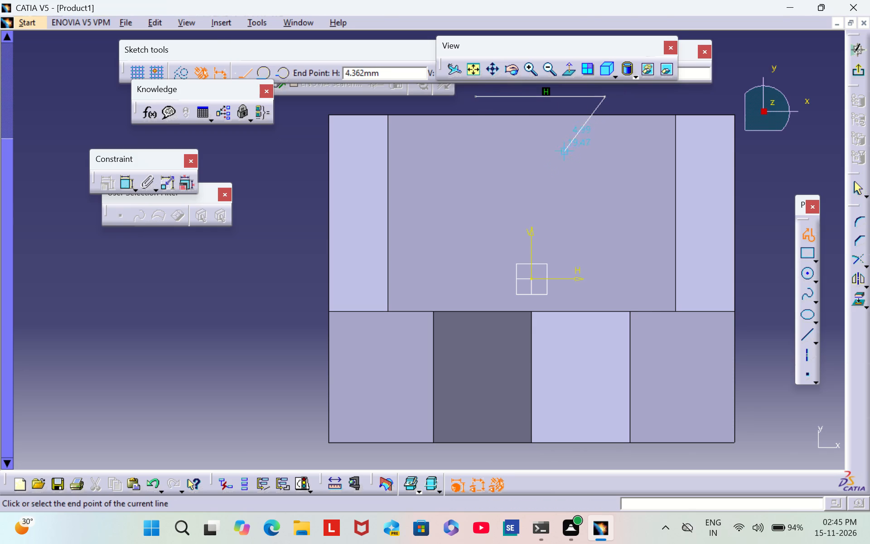
left_click(545, 183)
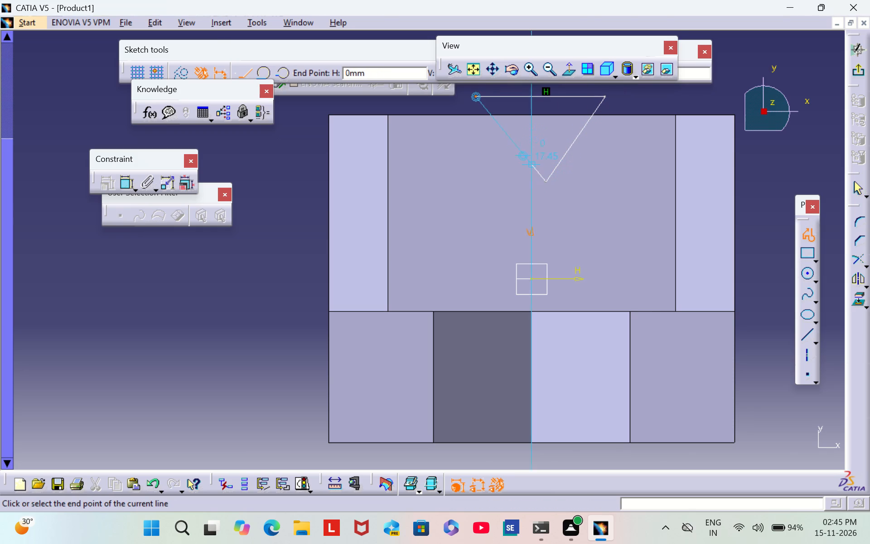
left_click(474, 96)
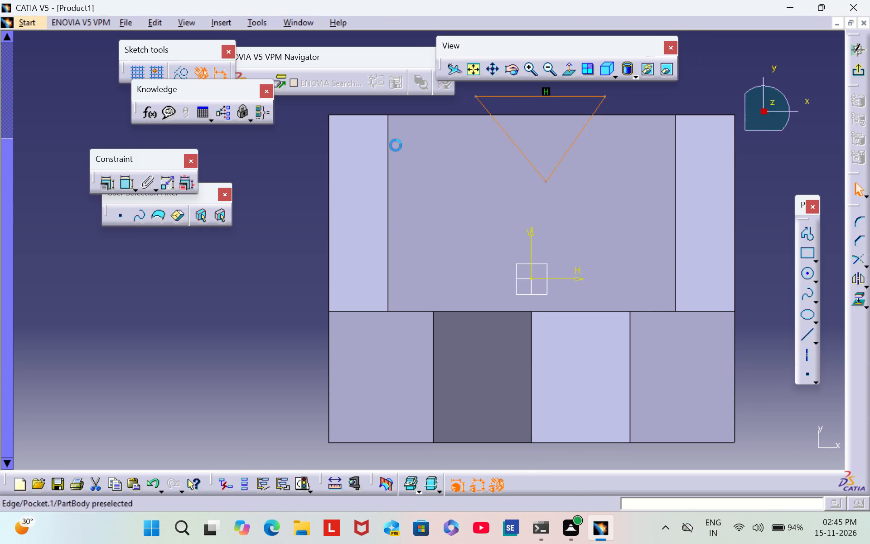
left_click(246, 211)
left_click(853, 71)
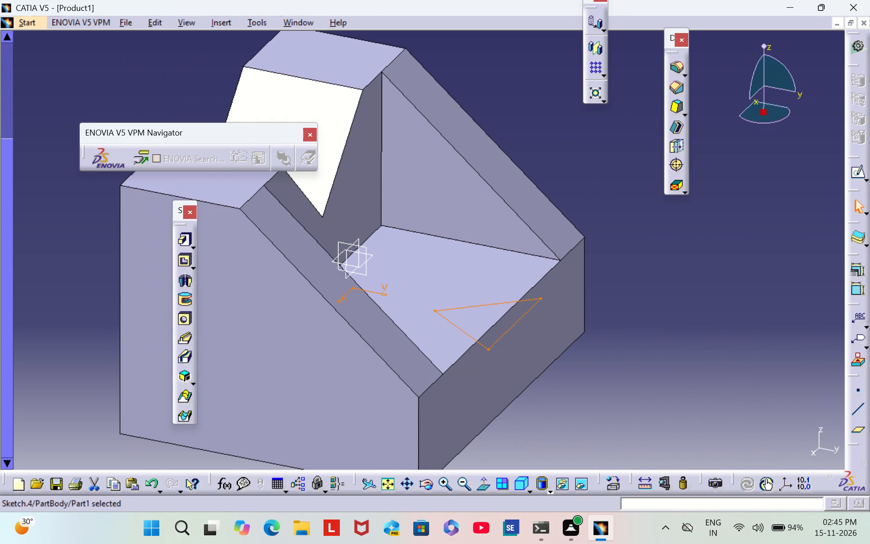
Reopen the triangle sketch and dimension the horizontal distance from the triangle's upper-right vertex to the part's outer right edge.
left_click(857, 170)
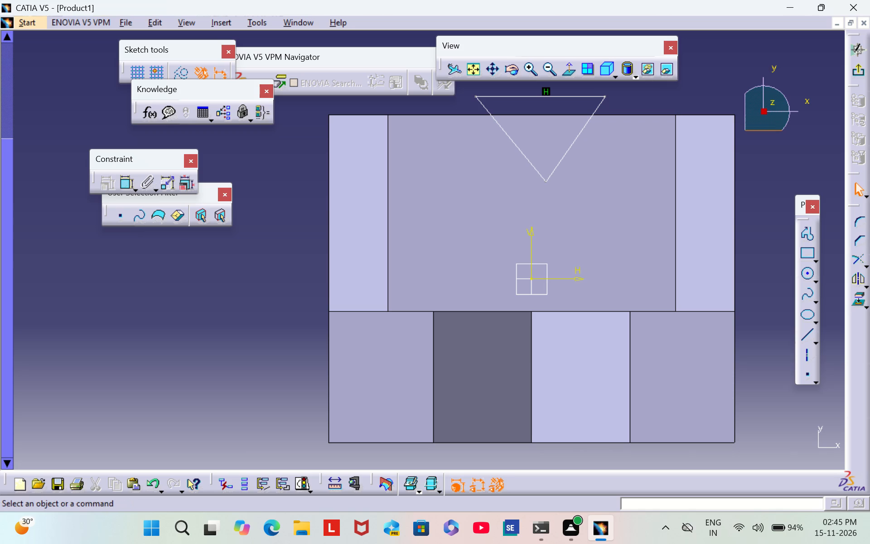
double_click(121, 182)
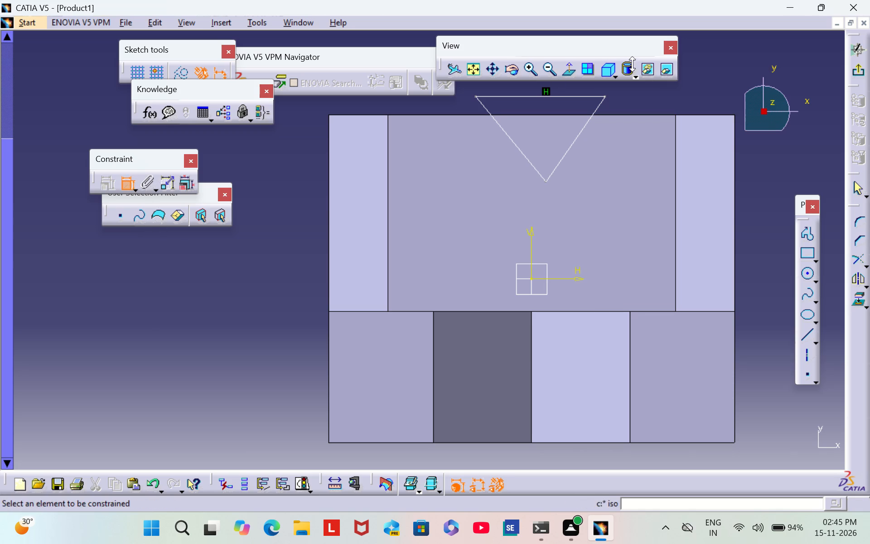
left_click(603, 96)
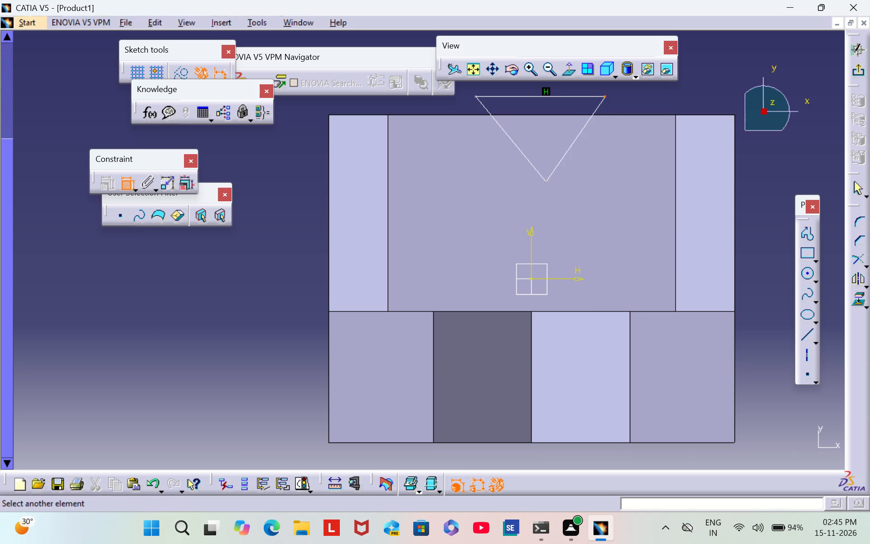
left_click(735, 113)
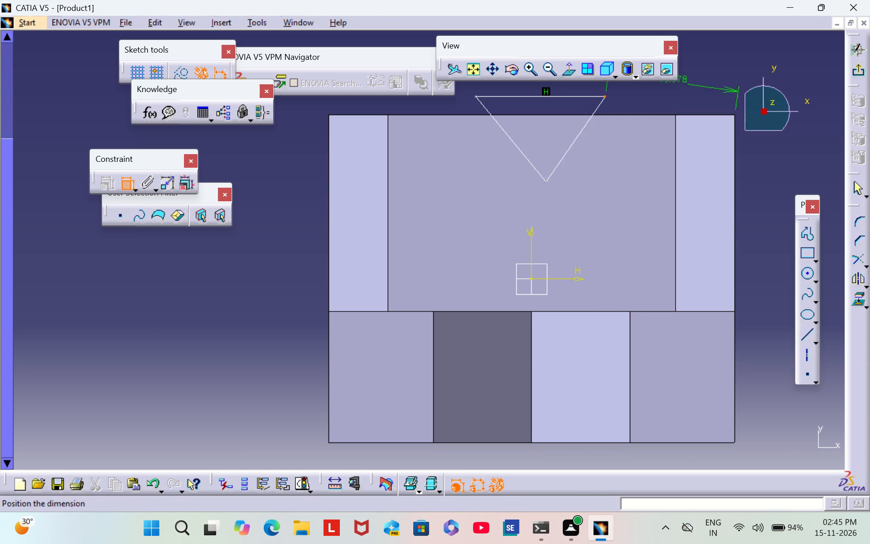
right_click(686, 104)
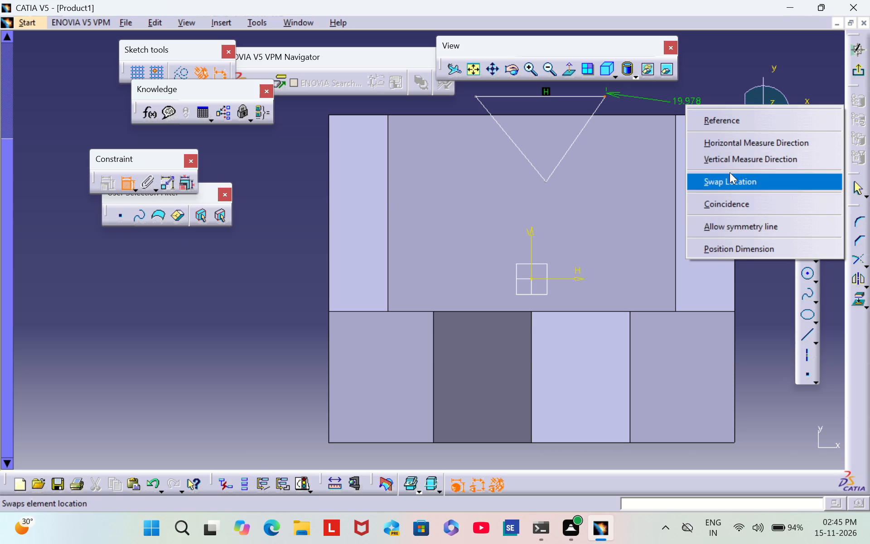
left_click(727, 146)
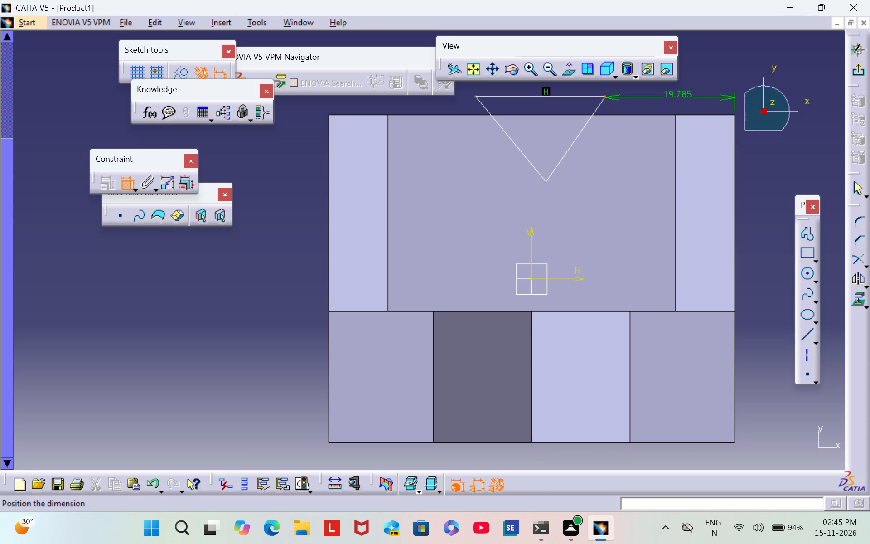
left_click(673, 98)
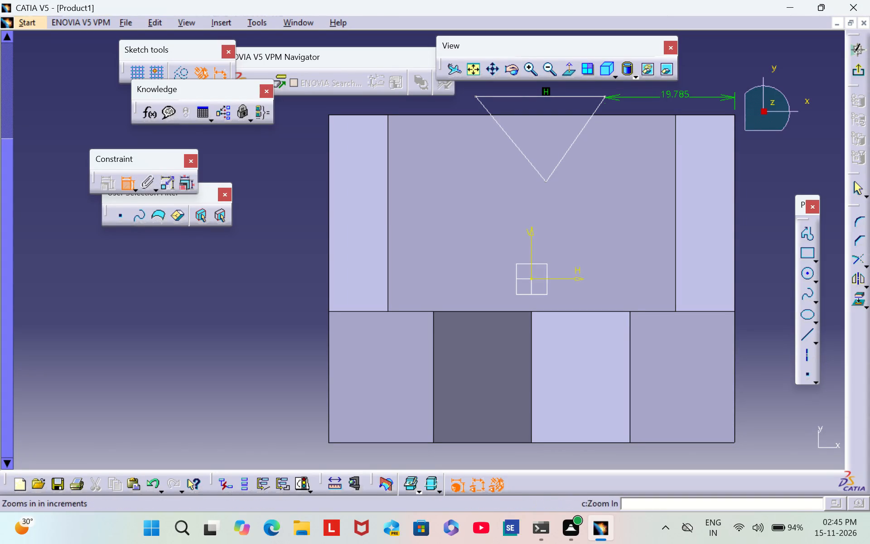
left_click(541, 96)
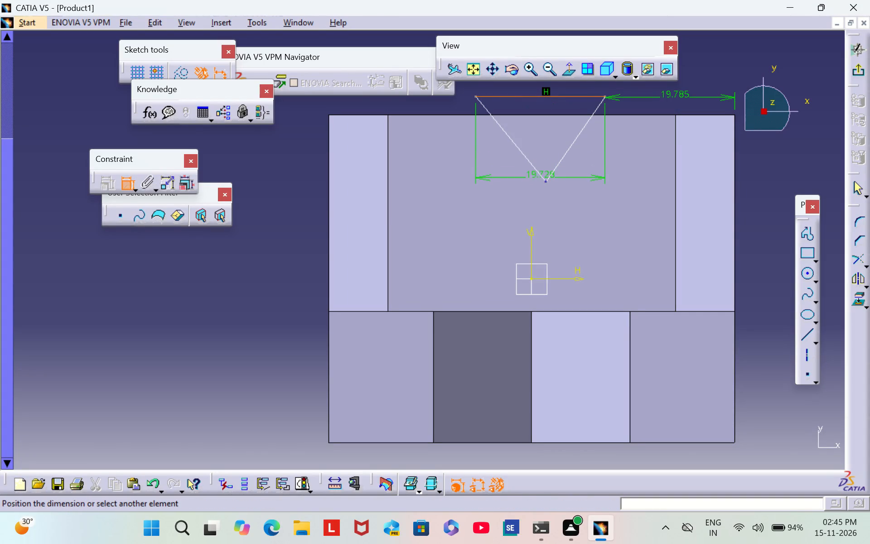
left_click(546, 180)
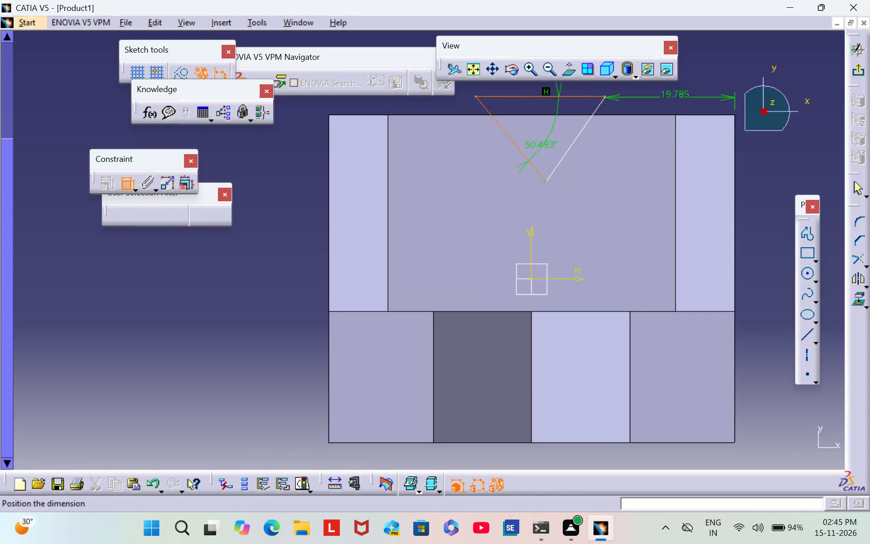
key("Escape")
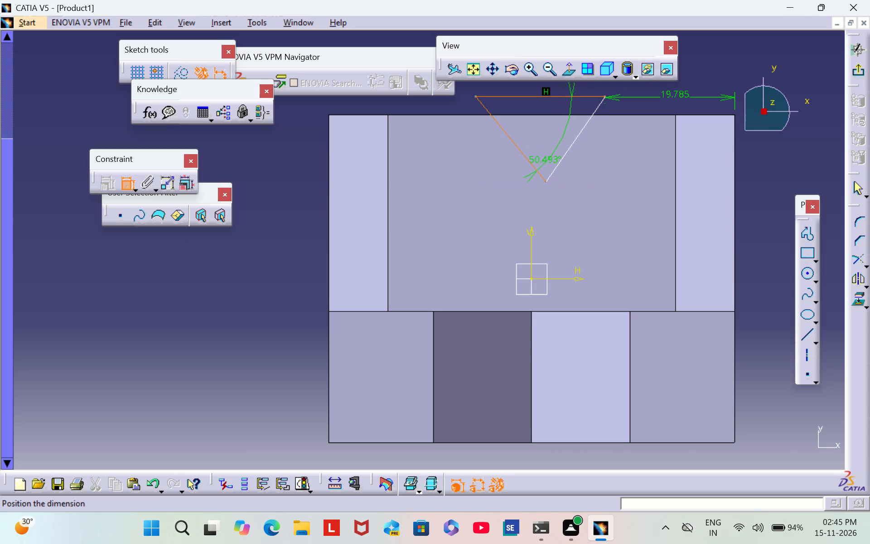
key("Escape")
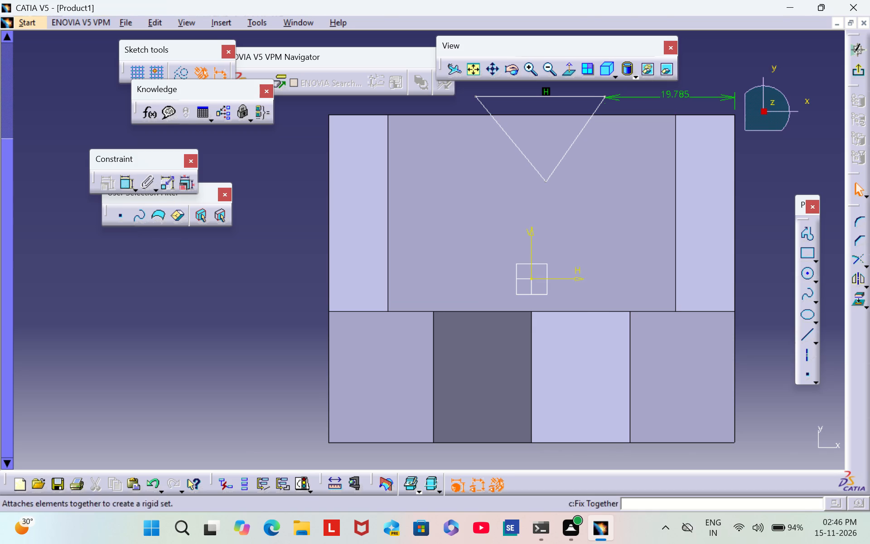
Set the horizontal offset between the triangle's upper-right vertex and the part's outer right edge to 22 mm.
double_click(665, 97)
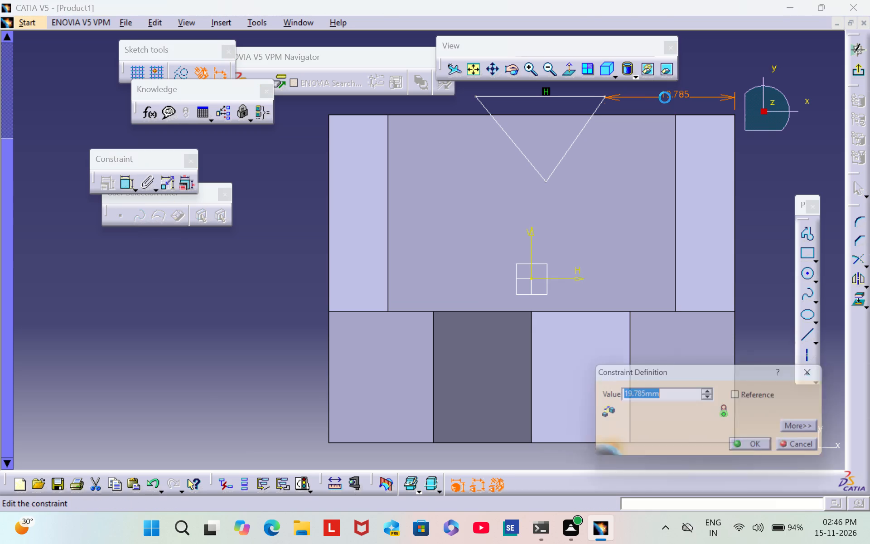
key("BackSpace")
type("22")
key("Return")
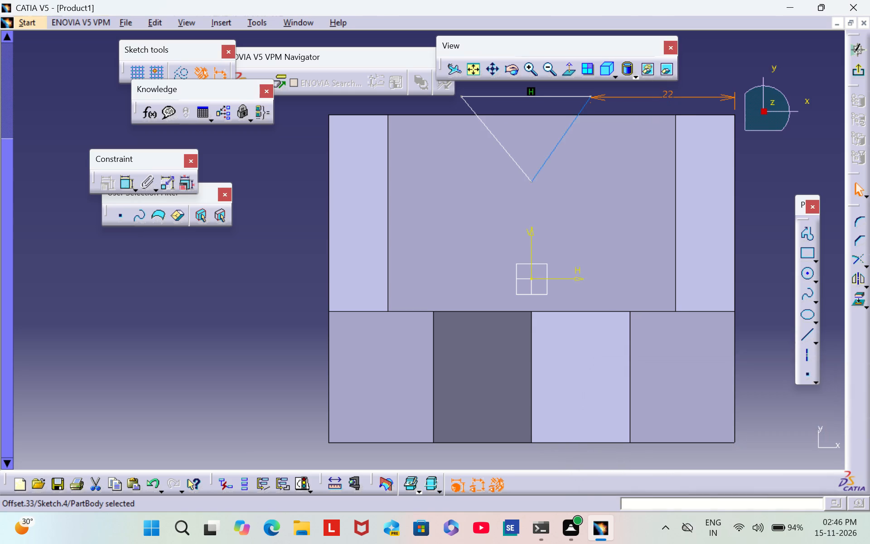
left_click(244, 174)
Dimension the triangle's horizontal top line and set its length to 30 mm.
middle_click_drag(476, 134, 474, 226)
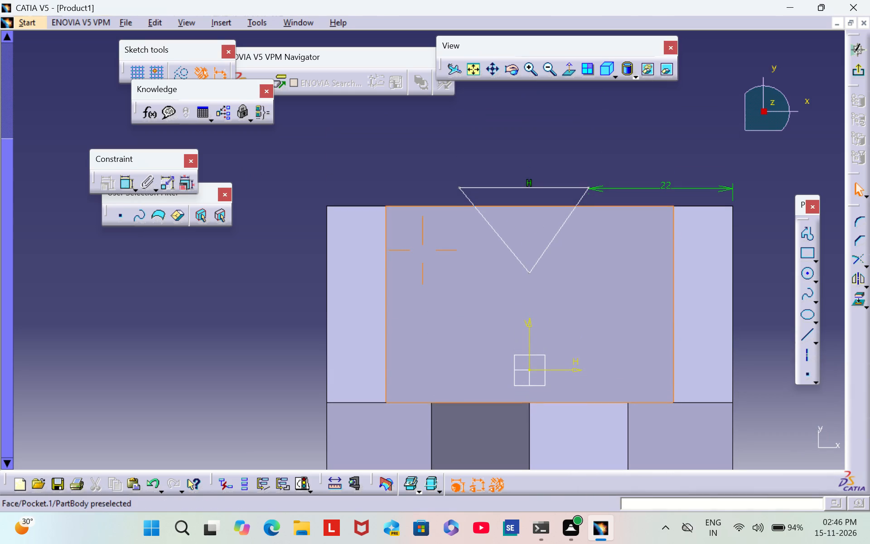
left_click(122, 189)
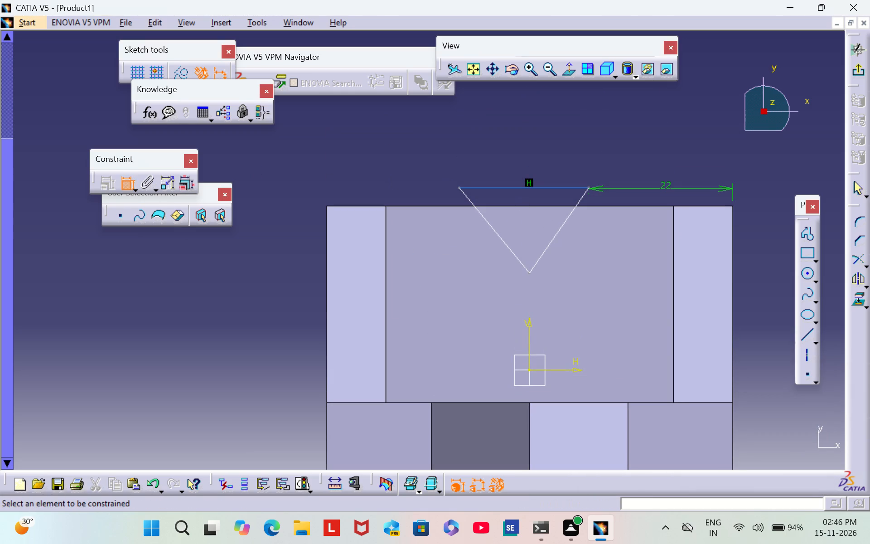
left_click(518, 188)
left_click(529, 157)
double_click(522, 155)
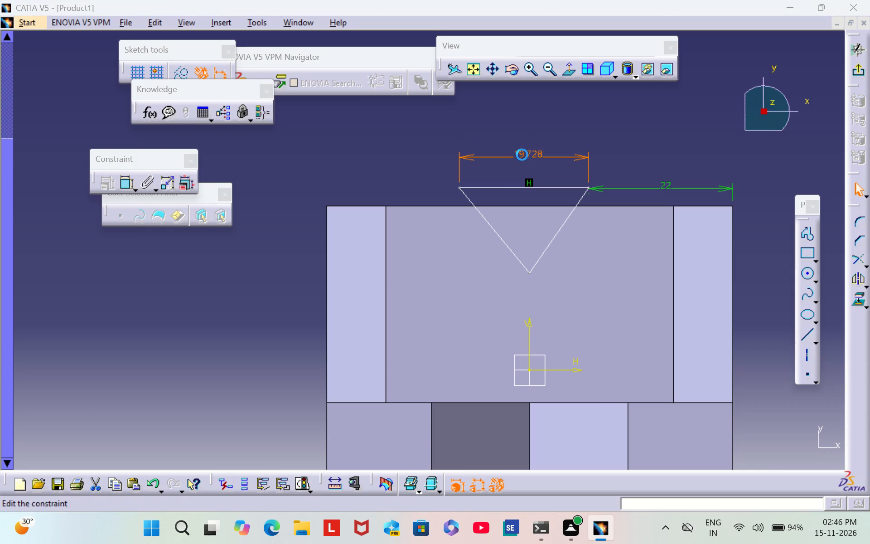
key("BackSpace")
type("30")
key("Return")
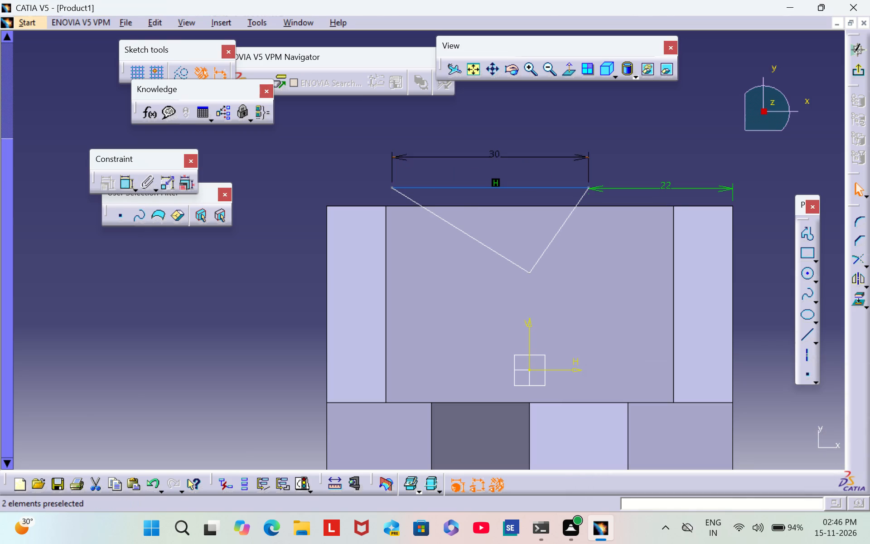
left_click(675, 132)
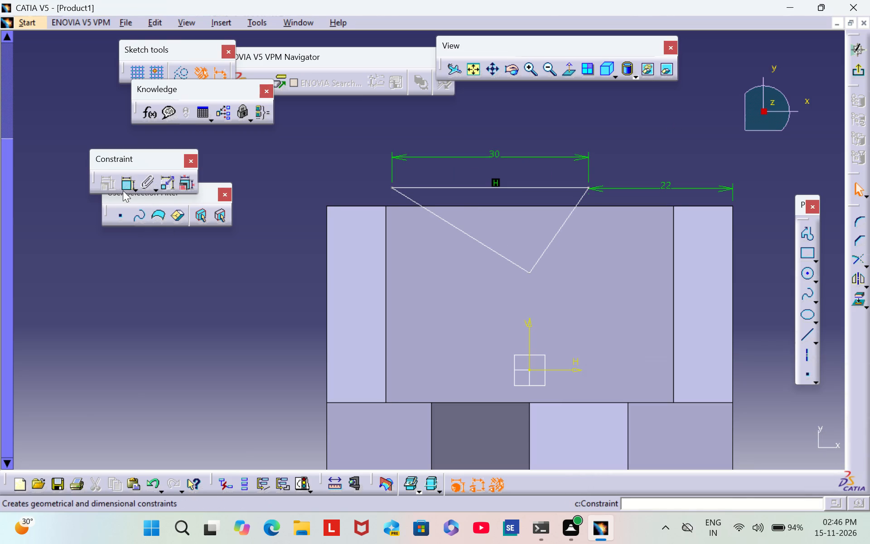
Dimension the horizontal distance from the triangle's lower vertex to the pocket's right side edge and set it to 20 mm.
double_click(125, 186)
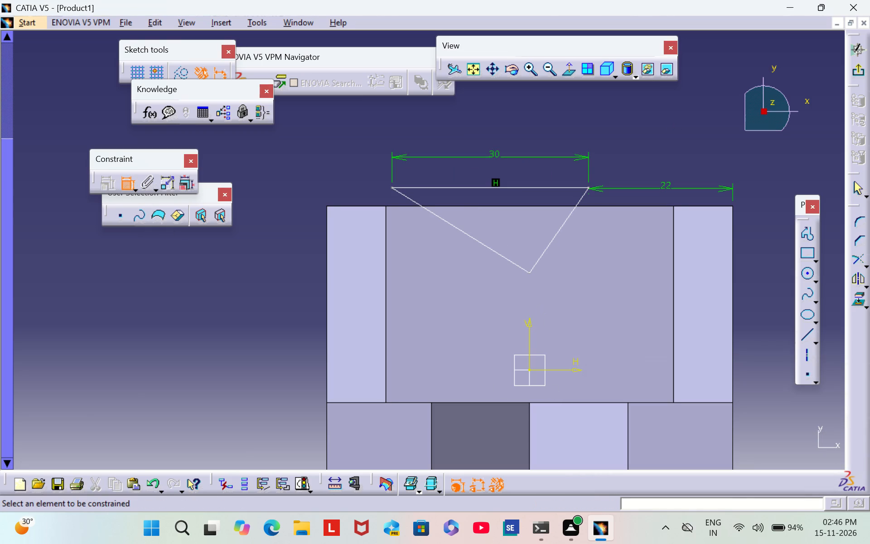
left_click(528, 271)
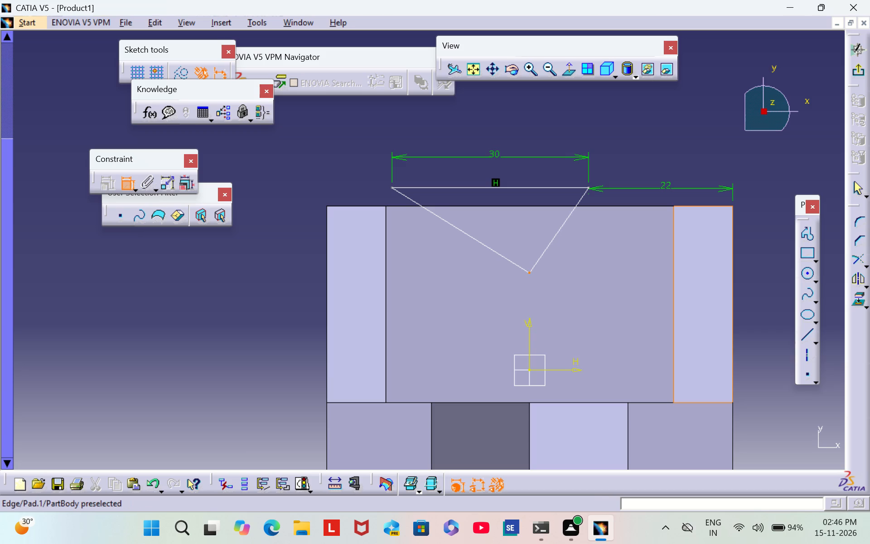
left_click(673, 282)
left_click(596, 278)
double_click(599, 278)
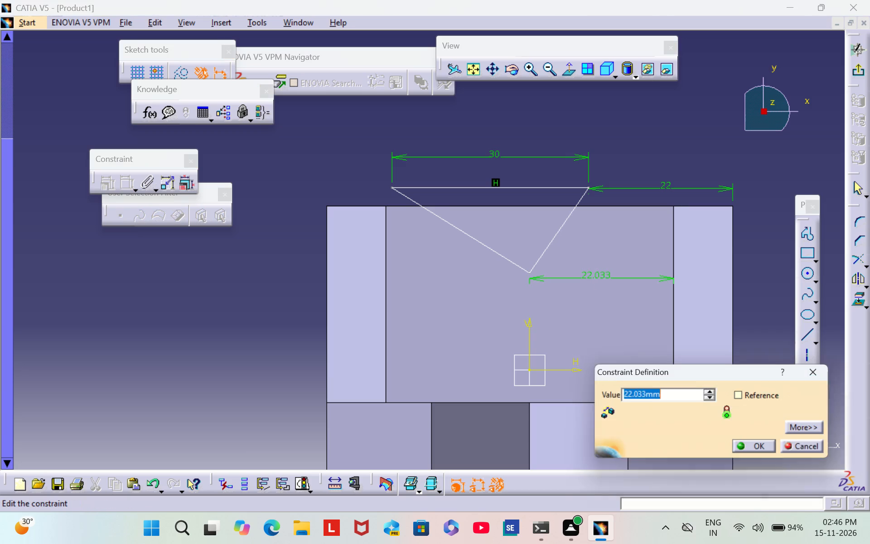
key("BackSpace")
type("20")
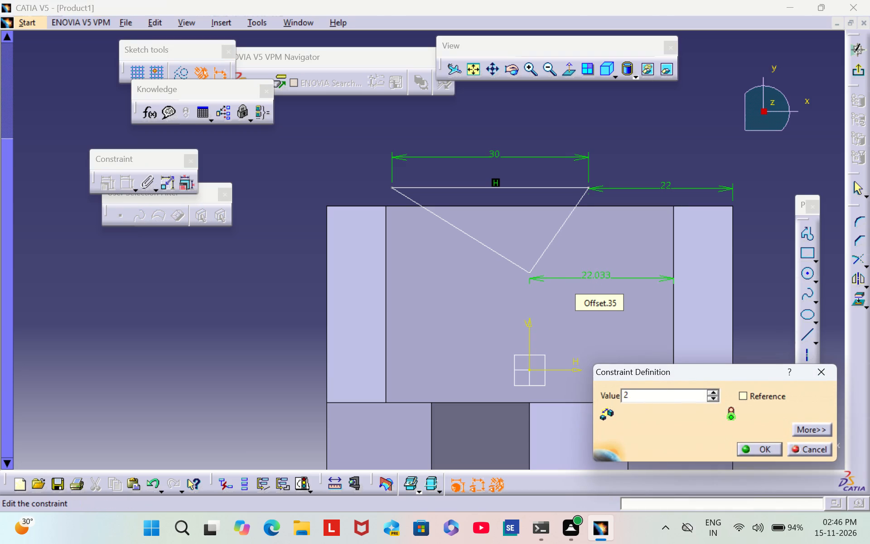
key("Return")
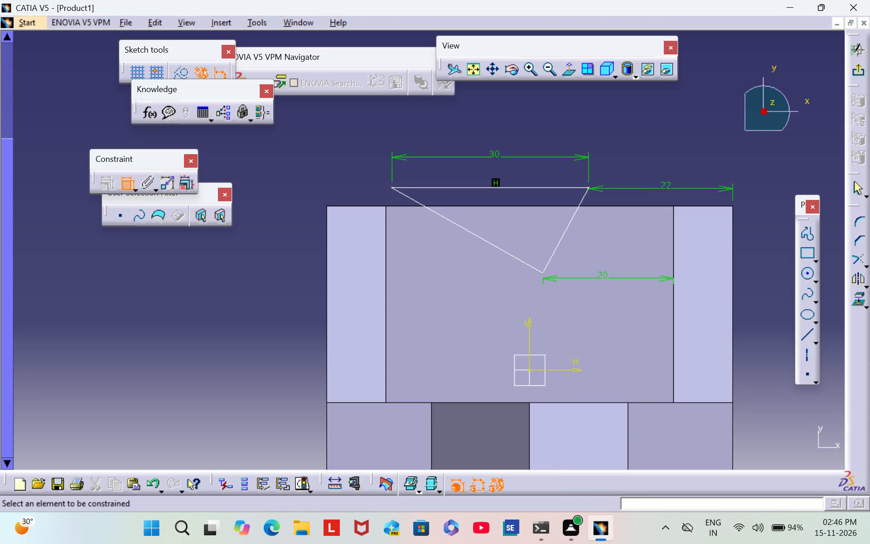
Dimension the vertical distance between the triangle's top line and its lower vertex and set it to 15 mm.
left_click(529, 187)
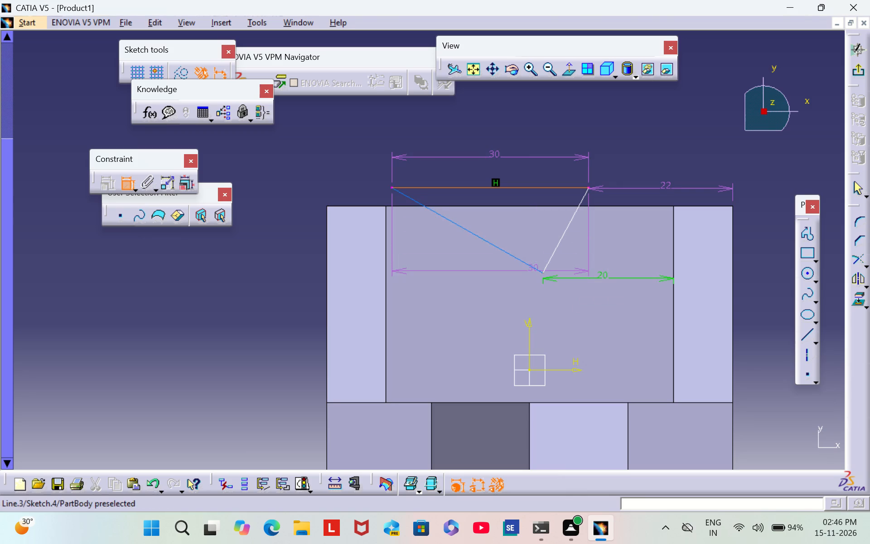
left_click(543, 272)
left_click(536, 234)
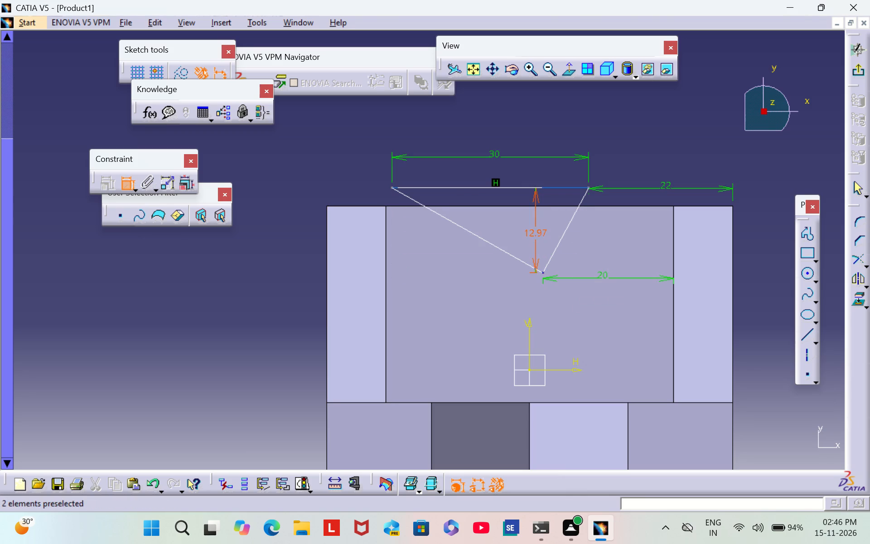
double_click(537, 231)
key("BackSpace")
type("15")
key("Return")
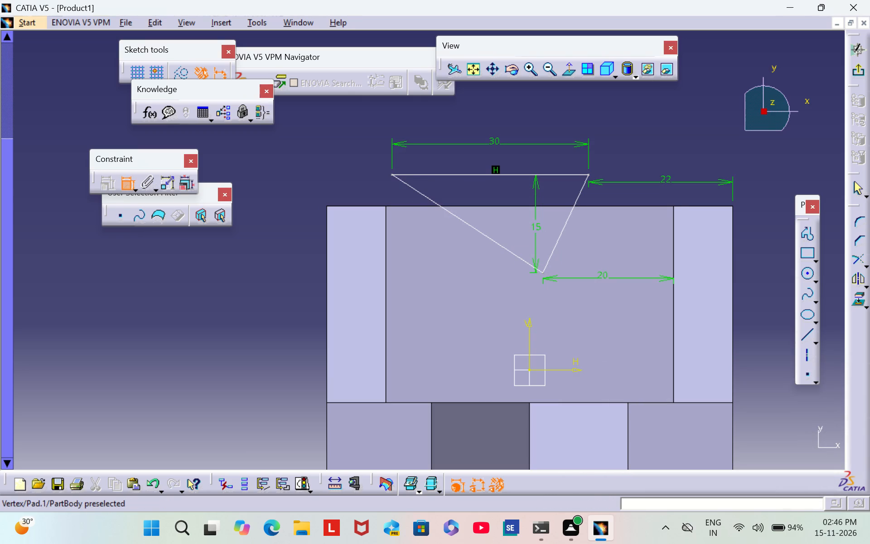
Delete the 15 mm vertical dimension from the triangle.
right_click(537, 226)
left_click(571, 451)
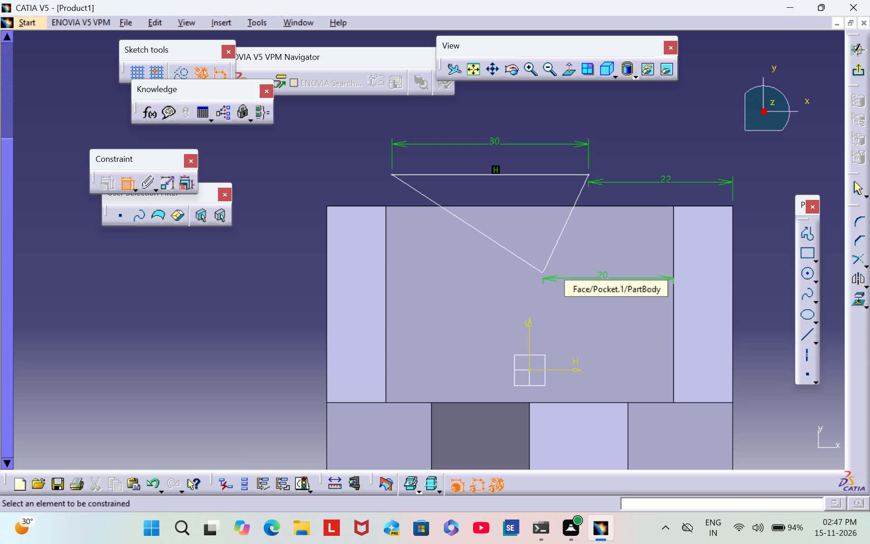
Set the length of the triangle's horizontal top line to 18 mm.
double_click(494, 139)
key("BackSpace")
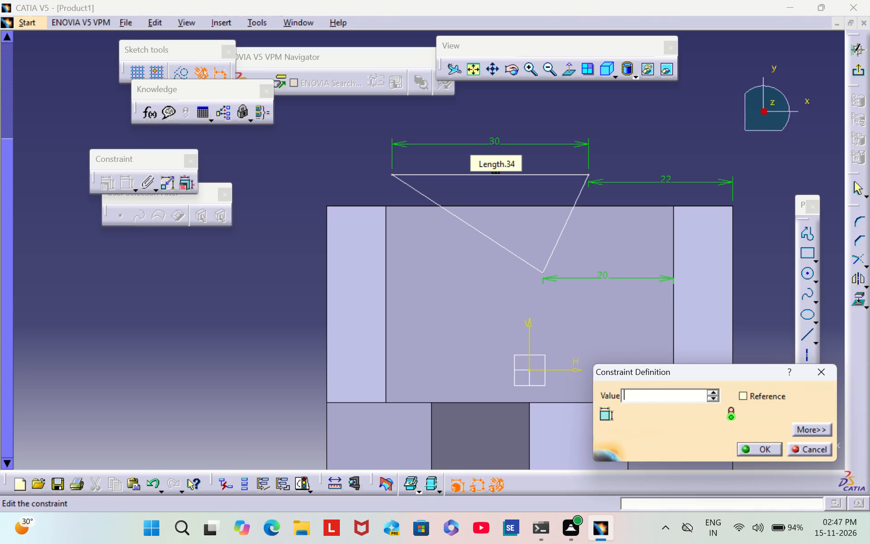
key("1")
key("8")
key("Return")
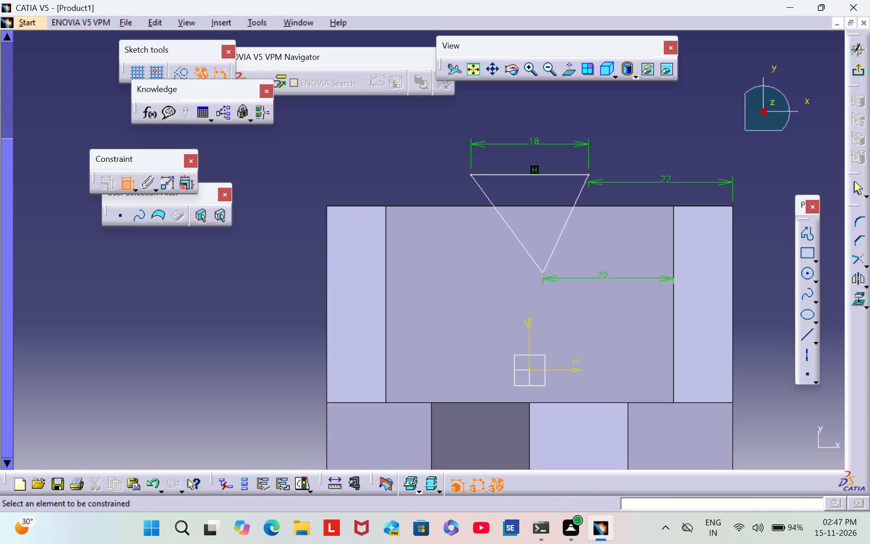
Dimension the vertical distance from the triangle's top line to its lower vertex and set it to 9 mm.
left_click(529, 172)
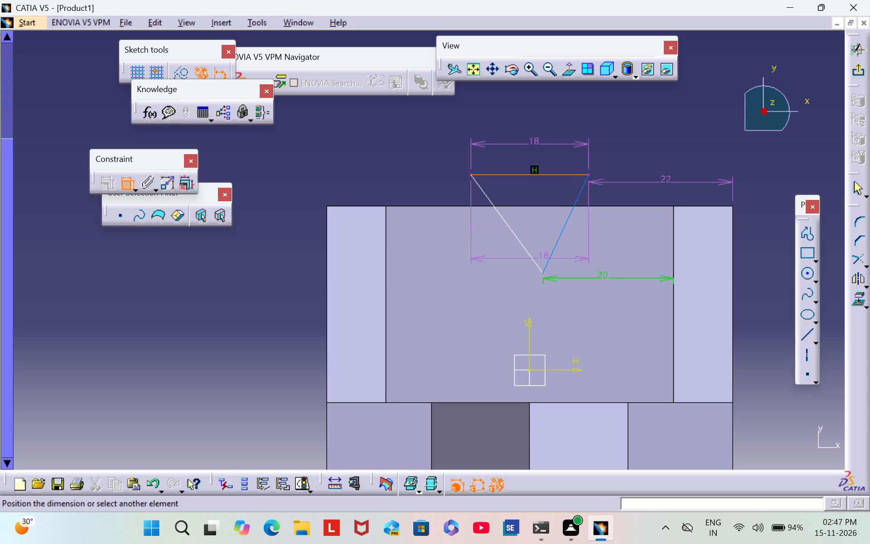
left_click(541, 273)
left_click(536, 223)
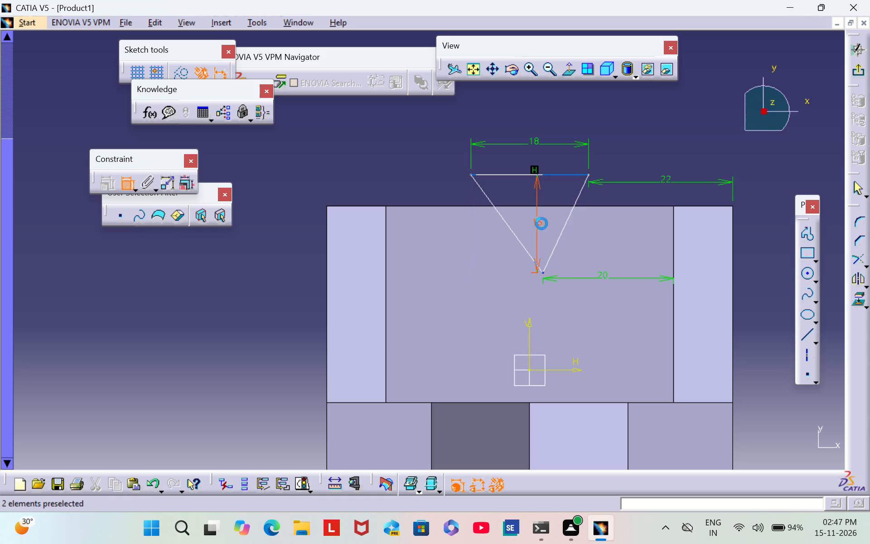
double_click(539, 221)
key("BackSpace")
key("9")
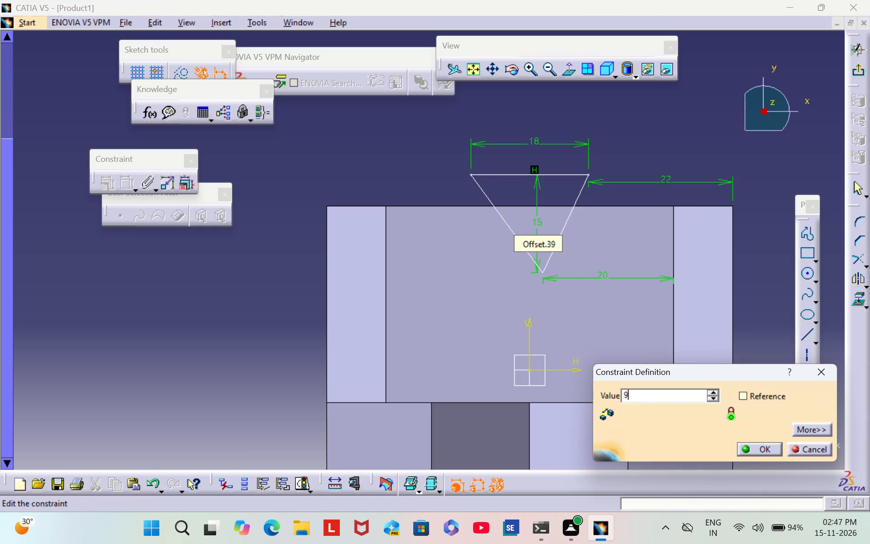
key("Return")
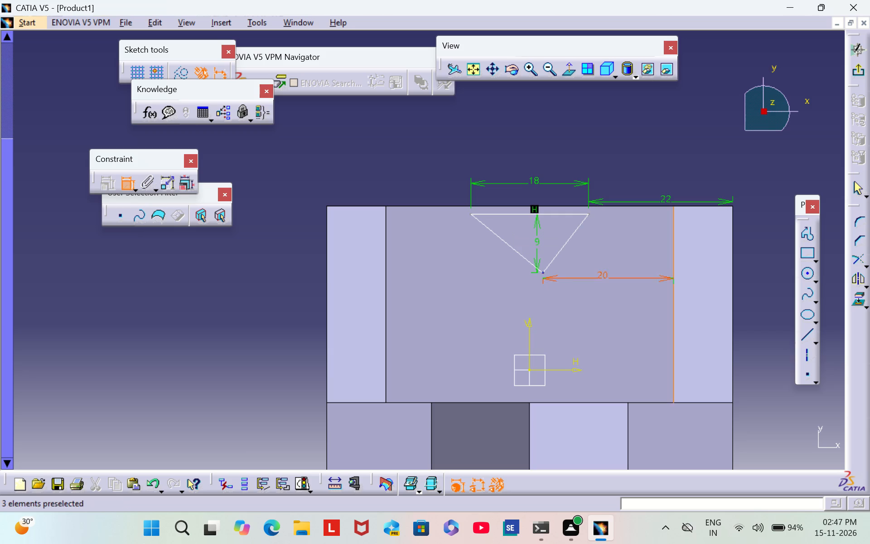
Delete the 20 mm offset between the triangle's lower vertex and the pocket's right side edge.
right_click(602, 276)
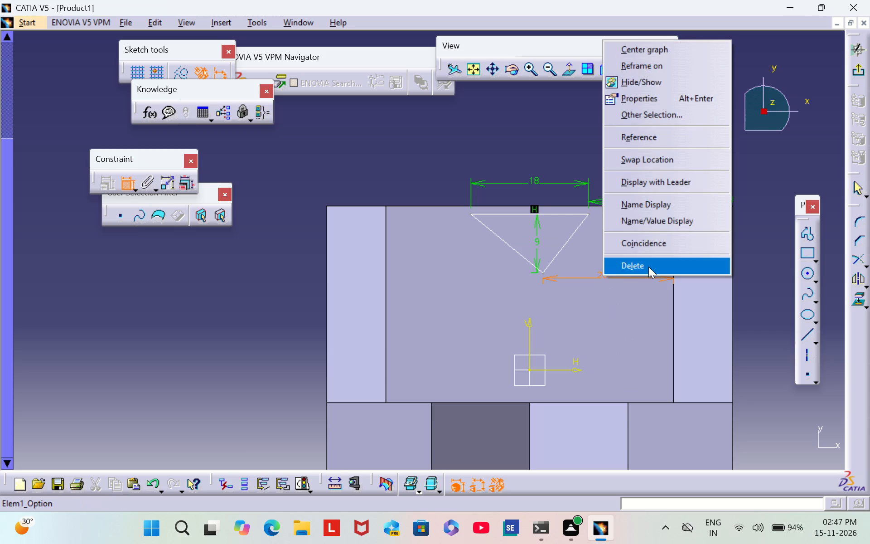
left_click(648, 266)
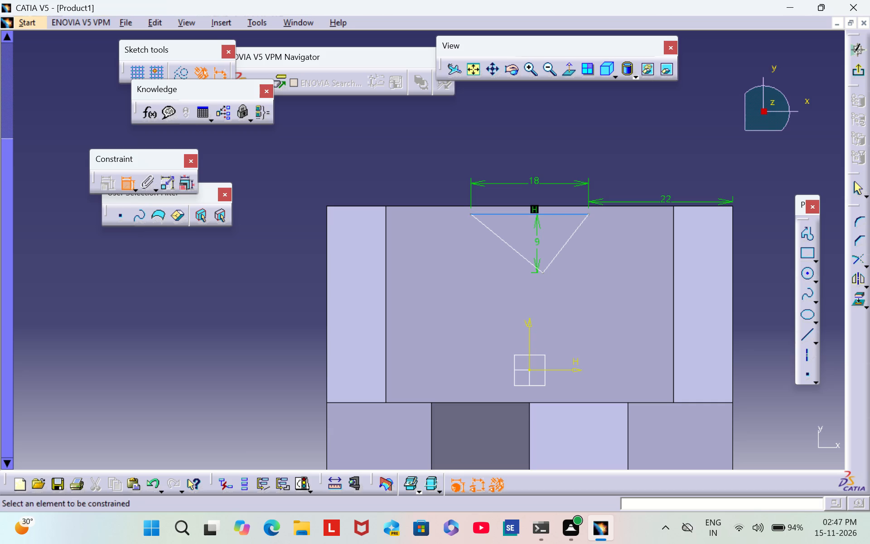
Make the triangle's horizontal top line coincident with the upper edge of the pocket's floor face.
left_click(554, 206)
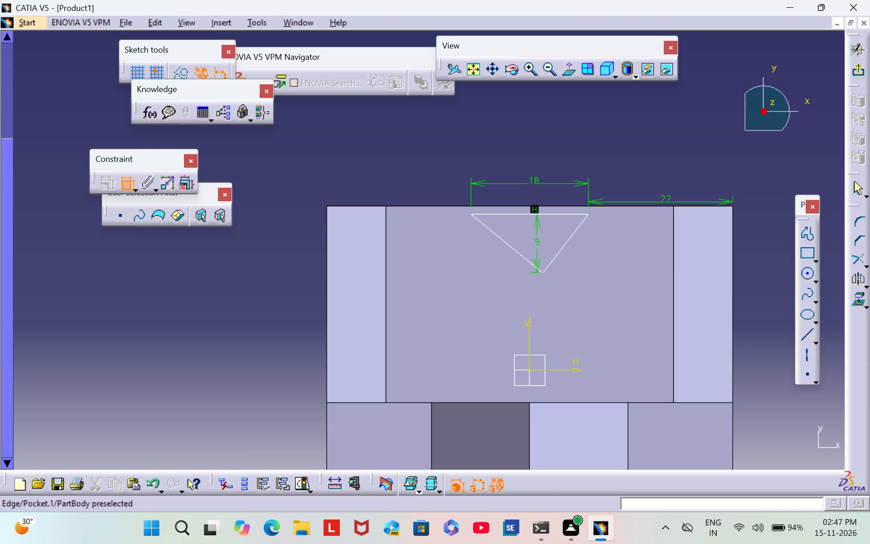
left_click(544, 214)
right_click(537, 207)
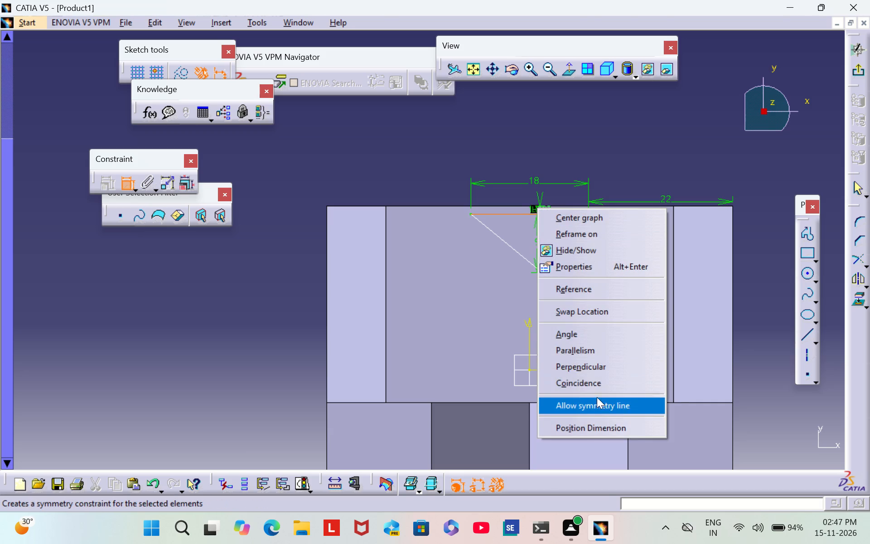
left_click(595, 384)
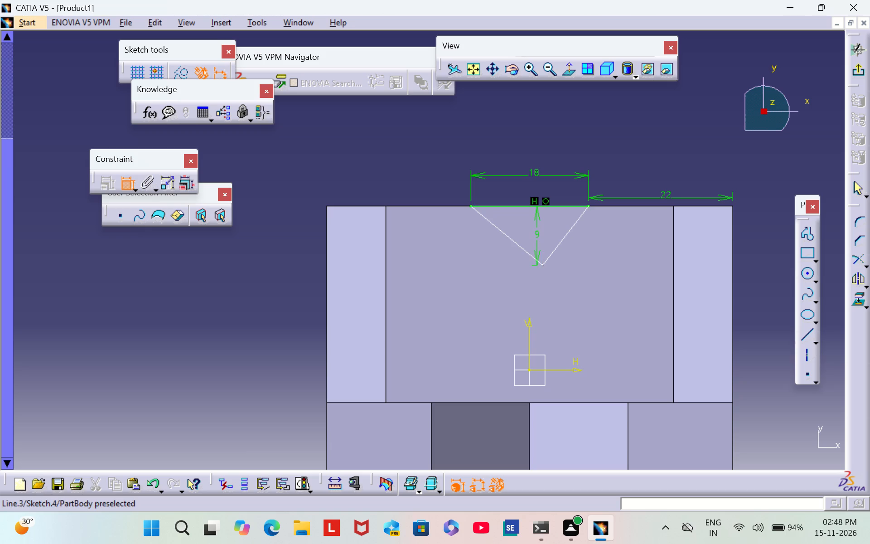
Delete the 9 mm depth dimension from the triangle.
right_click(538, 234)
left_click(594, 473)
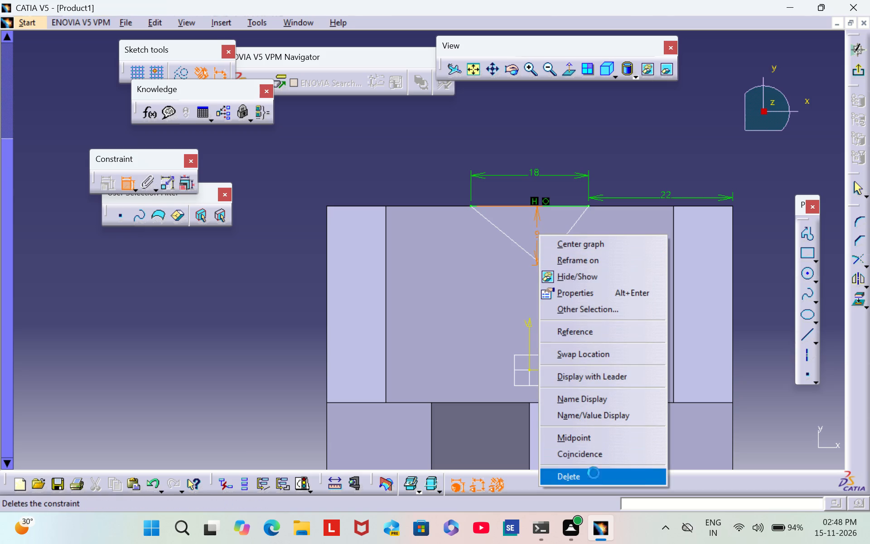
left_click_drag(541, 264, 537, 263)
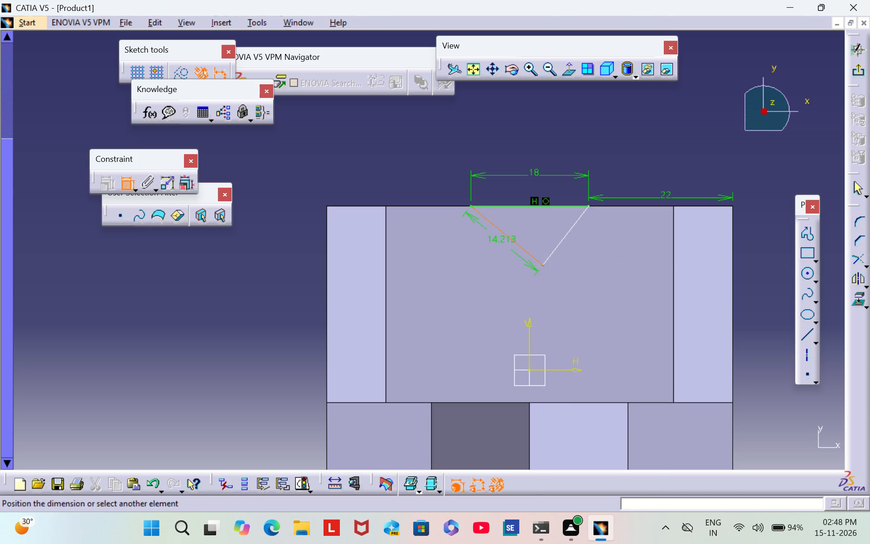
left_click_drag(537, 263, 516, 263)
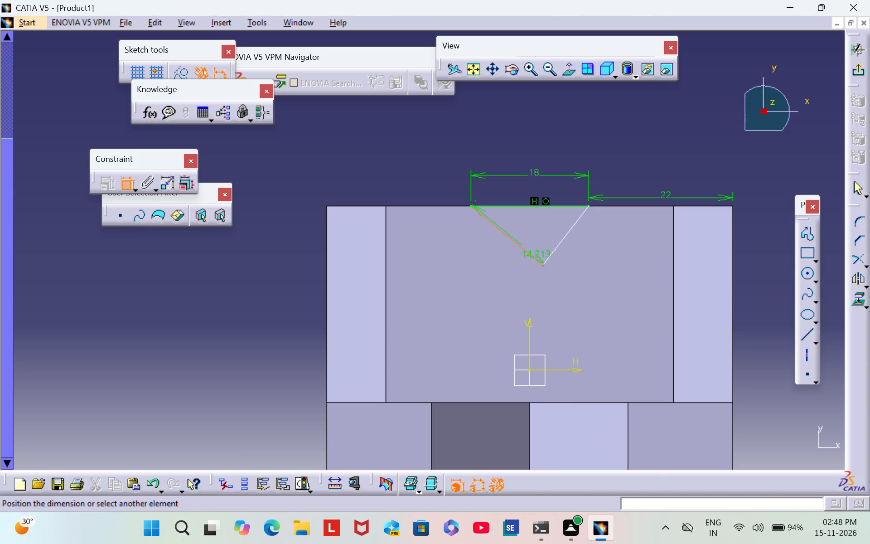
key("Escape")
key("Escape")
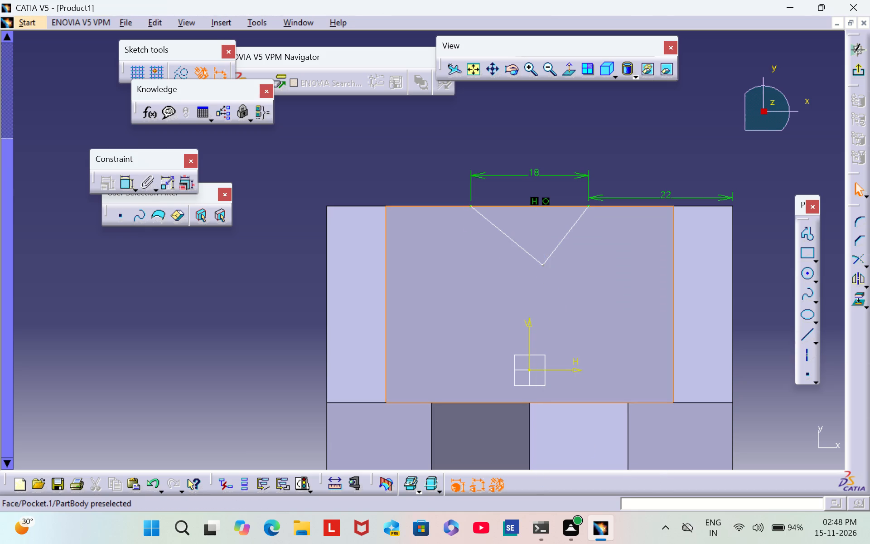
Move the triangle's lower vertex near the sketch's vertical axis, about 13.4 mm below the top line.
left_click_drag(541, 267, 530, 274)
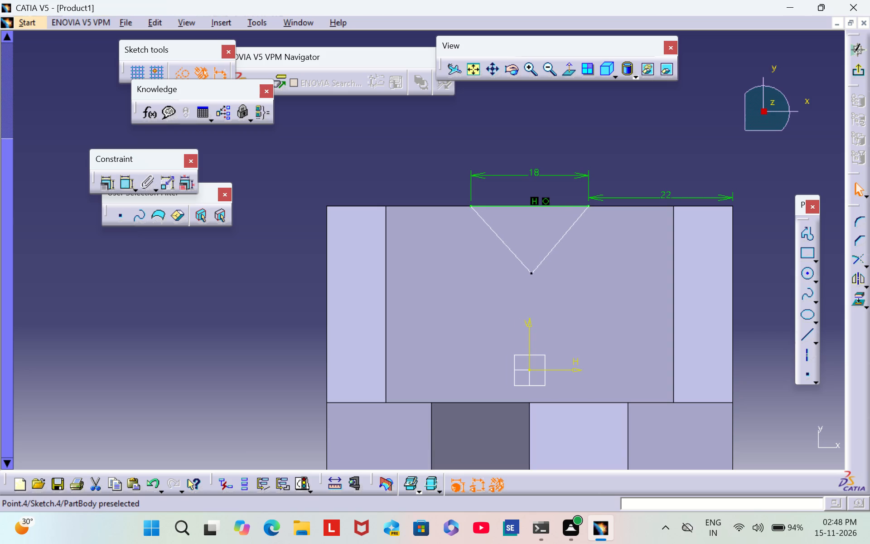
left_click_drag(530, 274, 532, 294)
left_click(715, 144)
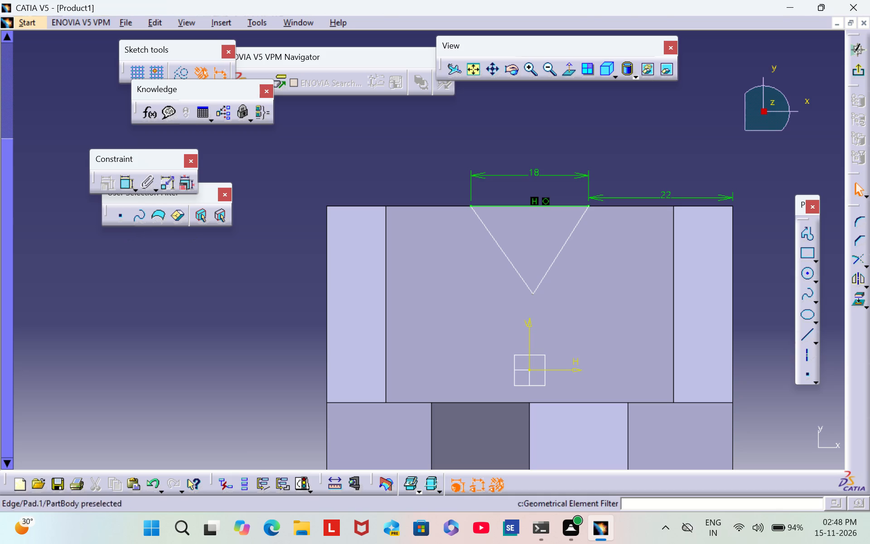
Dimension the vertical distance between the triangle's top line and its moved lower vertex and set it to 9 mm.
double_click(126, 181)
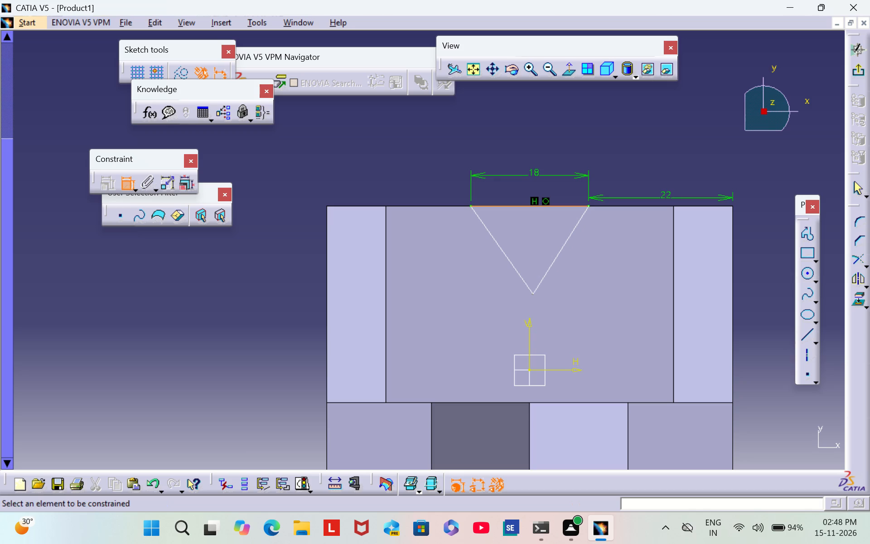
left_click(530, 206)
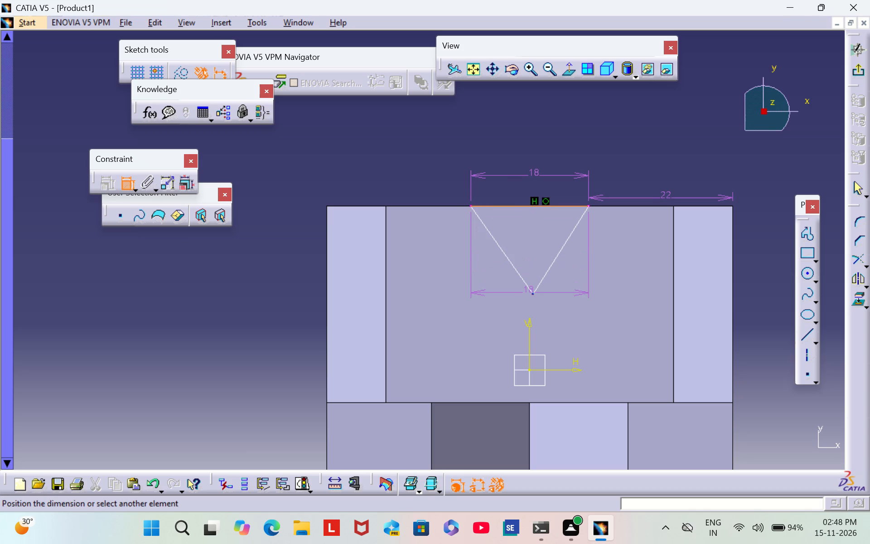
left_click(533, 293)
left_click(528, 255)
double_click(532, 254)
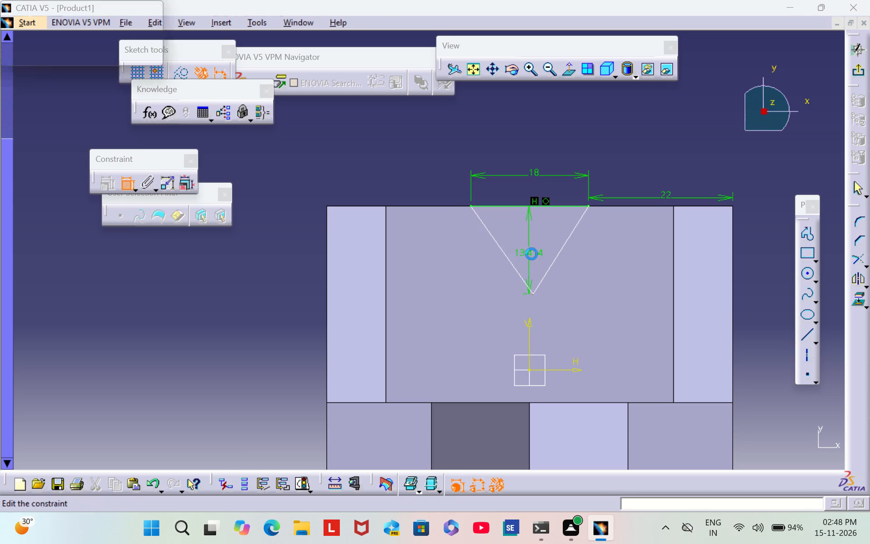
key("BackSpace")
key("9")
key("Return")
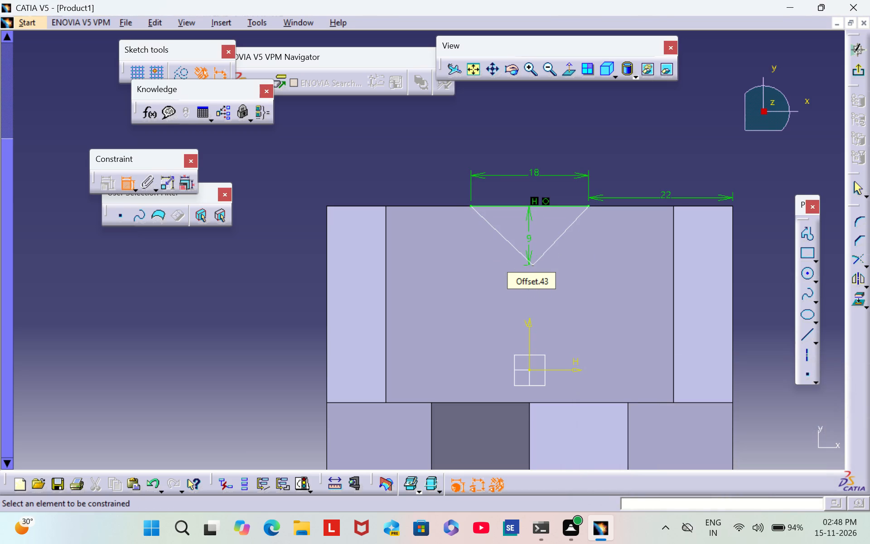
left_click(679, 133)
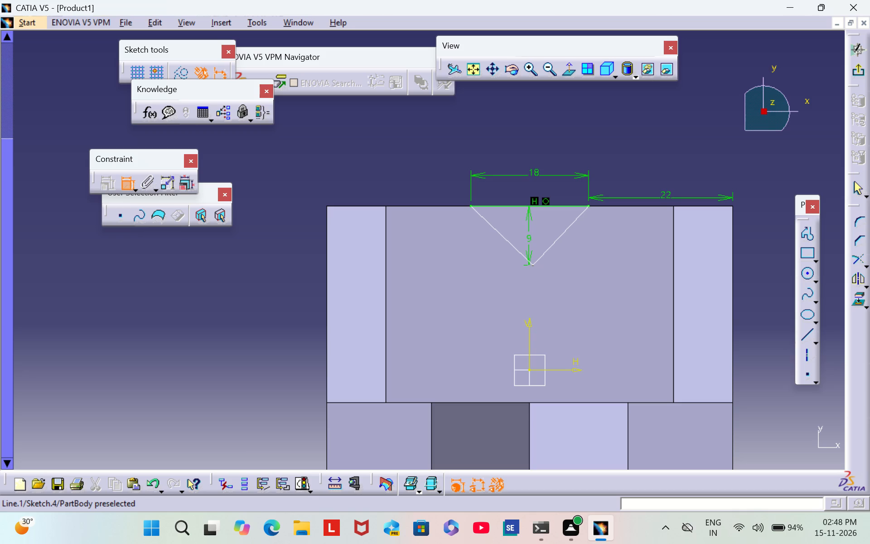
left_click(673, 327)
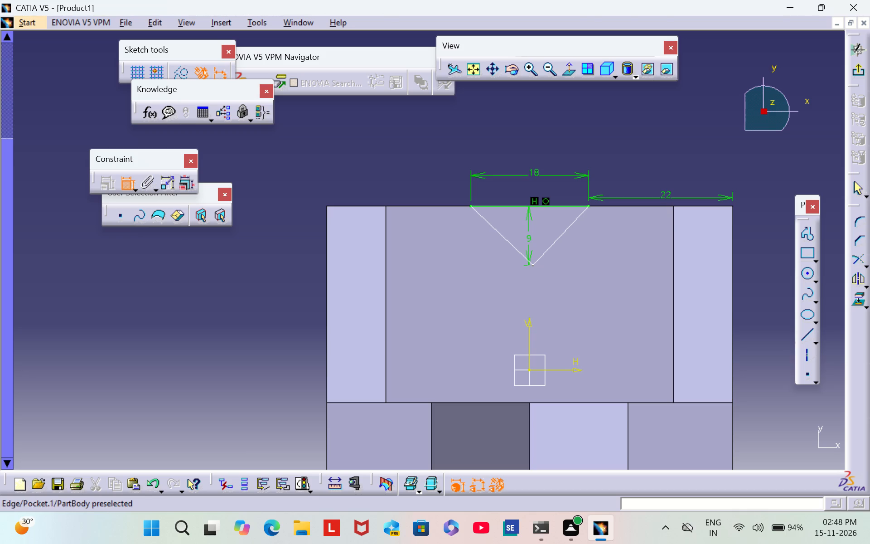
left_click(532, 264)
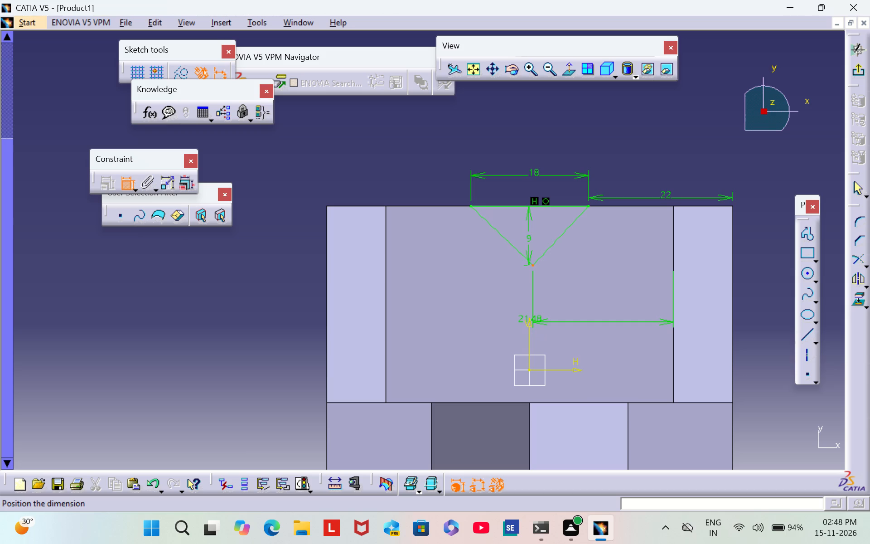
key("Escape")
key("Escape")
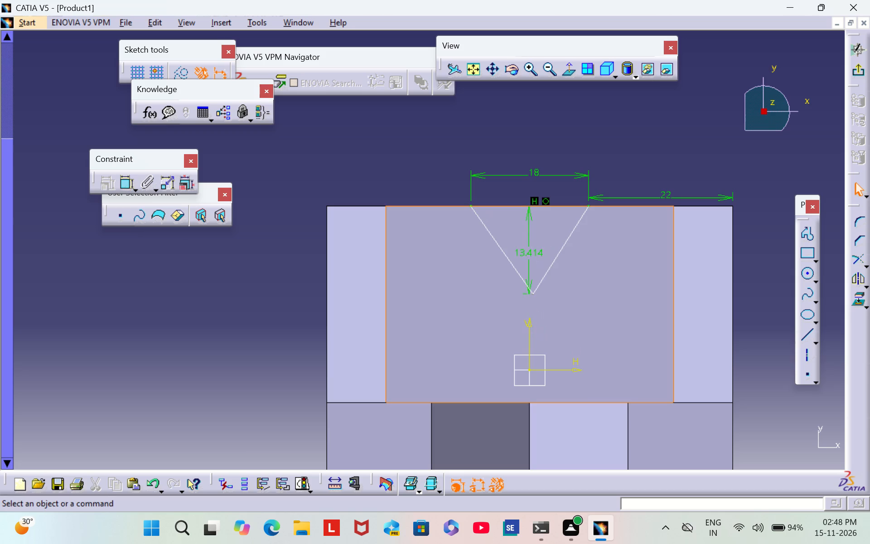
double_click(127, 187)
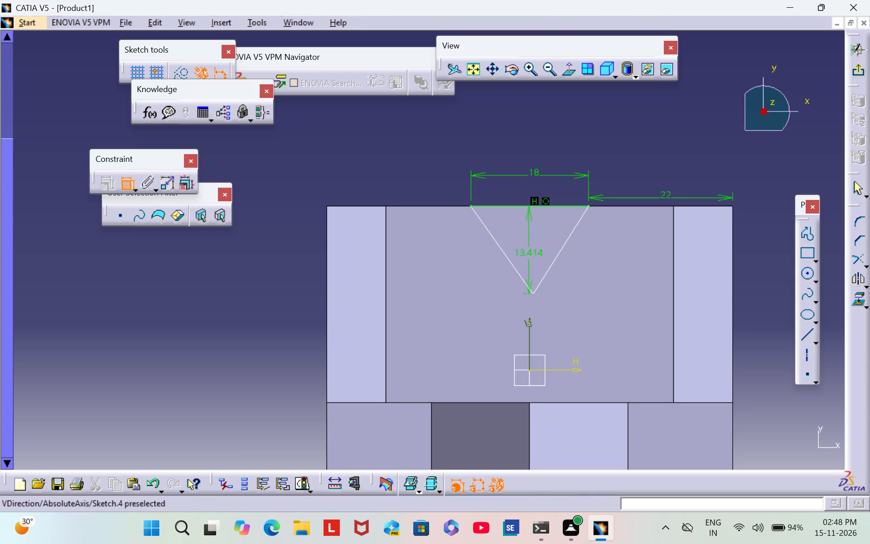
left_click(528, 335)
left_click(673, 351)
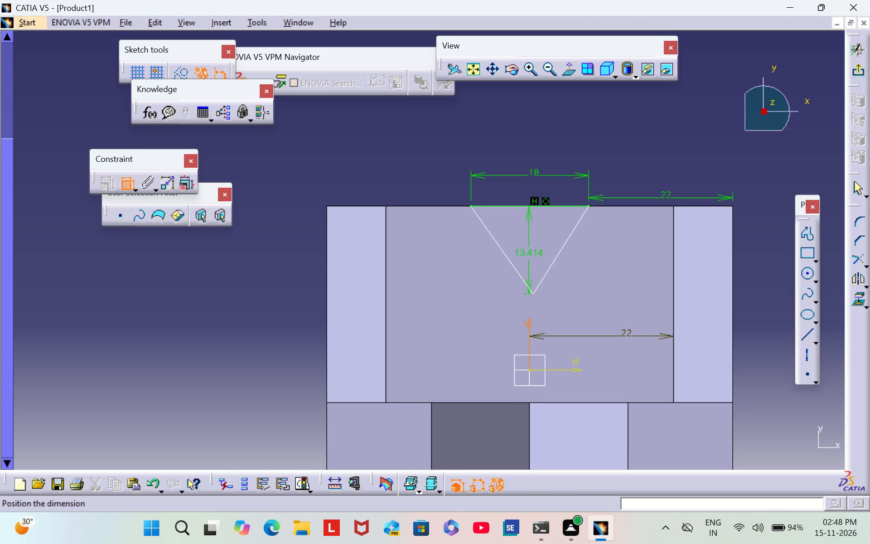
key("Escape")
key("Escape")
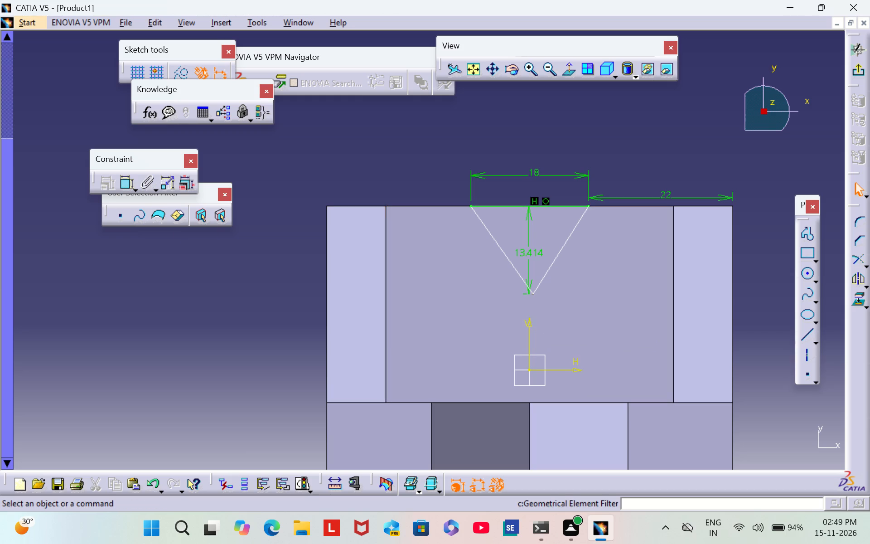
Dimension the horizontal distance from the triangle's lower vertex to the pocket floor's right edge and set it to 22 mm.
double_click(123, 183)
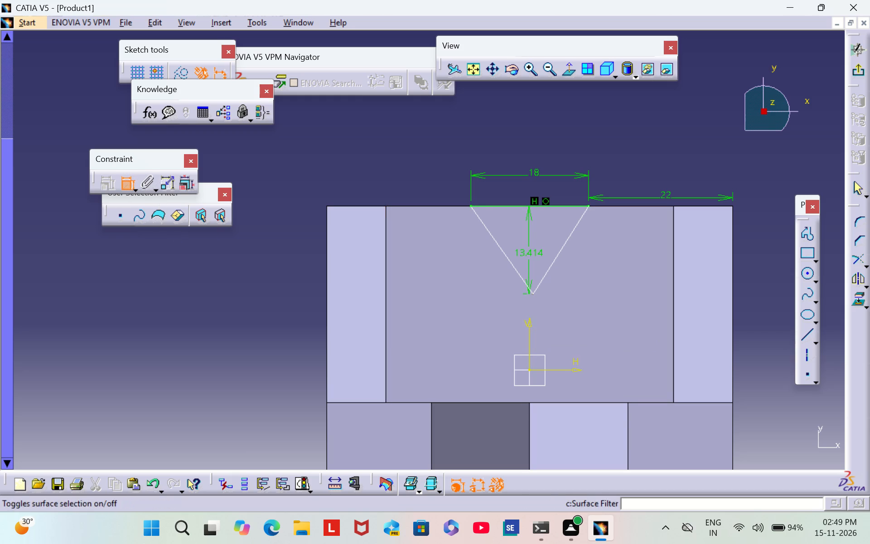
left_click(531, 295)
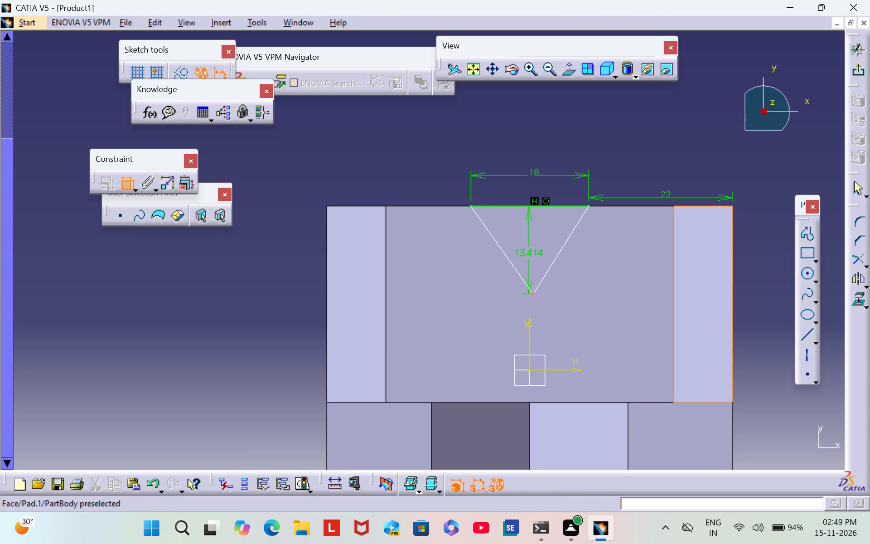
left_click(672, 299)
left_click(607, 296)
double_click(605, 298)
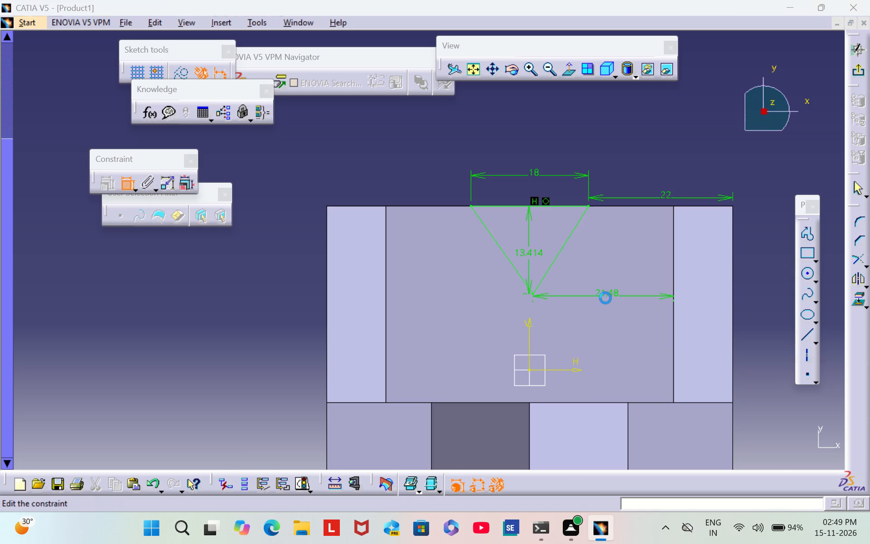
key("BackSpace")
key("2")
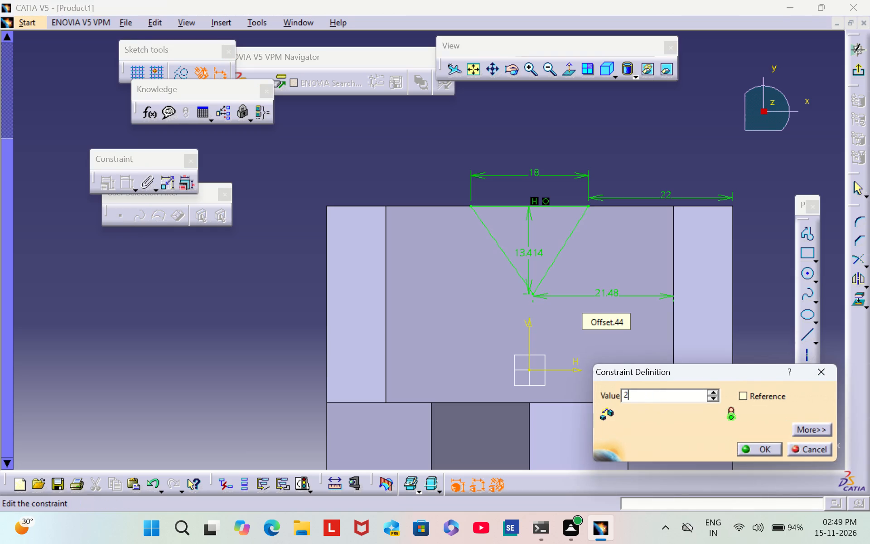
key("2")
key("Return")
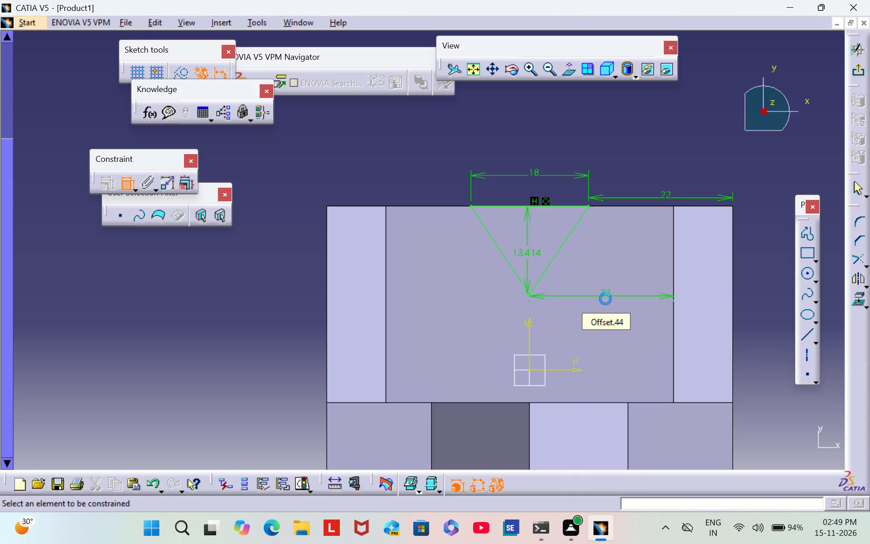
Set the triangle's vertical depth dimension to 9 mm and exit the sketch.
double_click(527, 256)
key("BackSpace")
key("9")
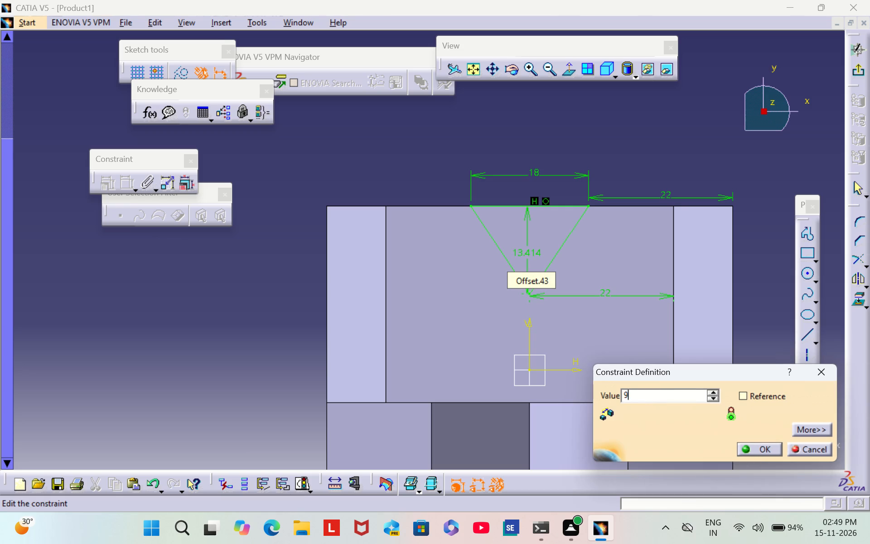
key("Return")
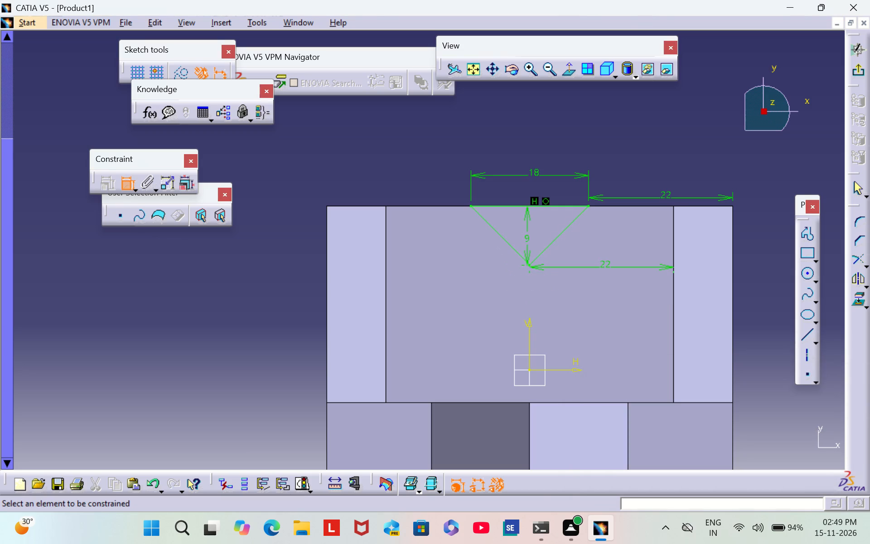
left_click(125, 188)
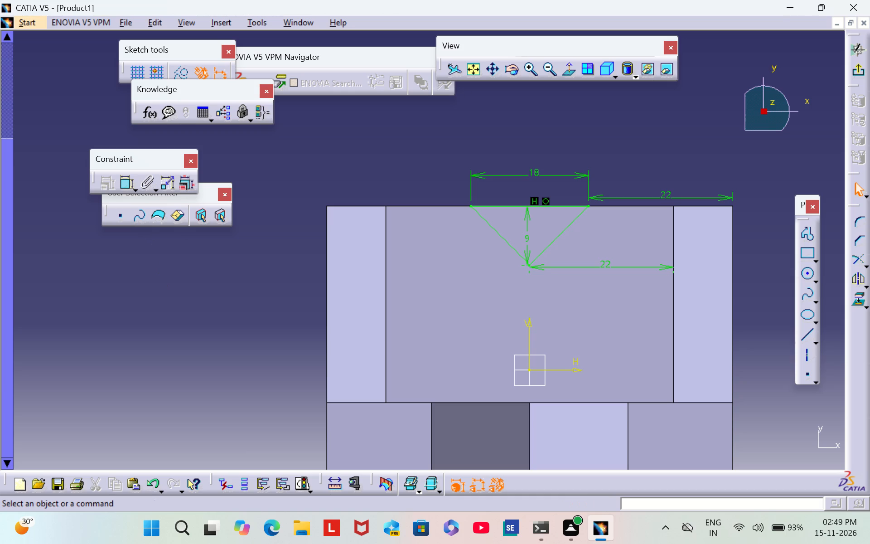
left_click(861, 73)
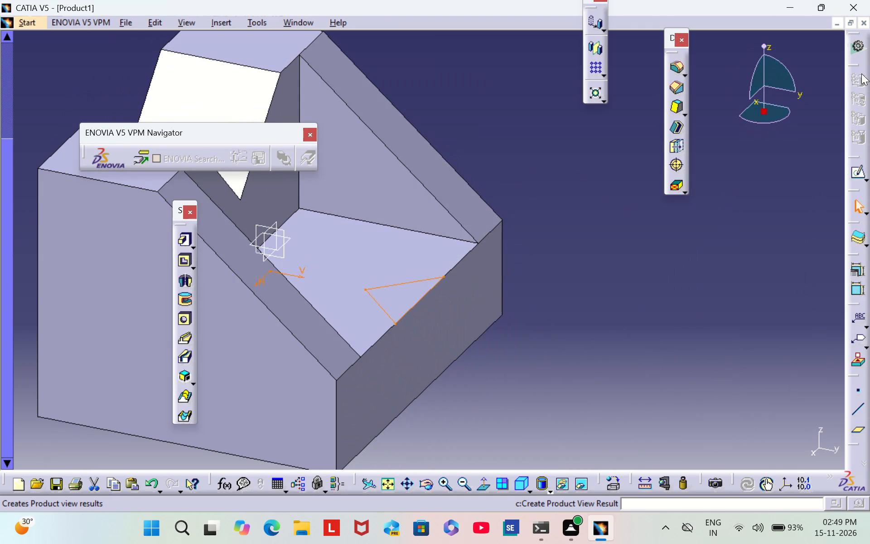
Cut a 22 mm deep pocket from the triangle sketch, reversing its direction down through the base below the pocket floor.
left_click(184, 265)
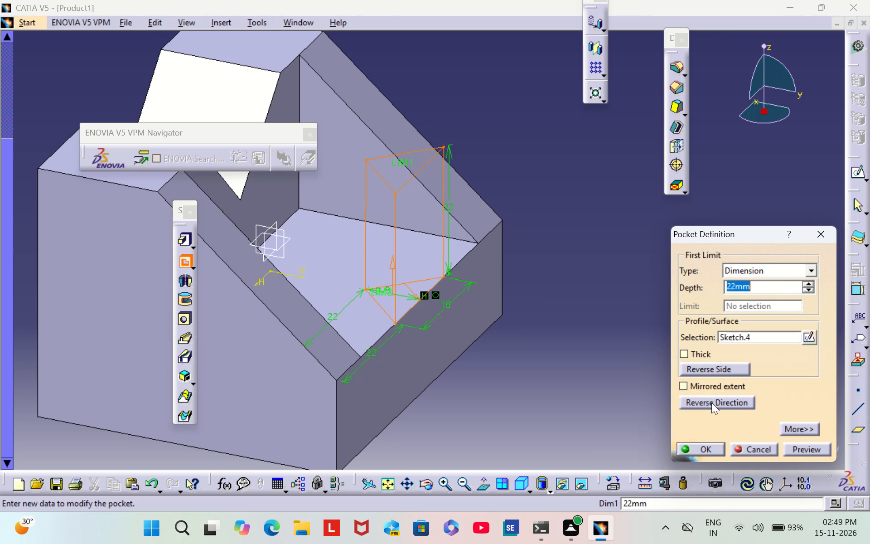
left_click(706, 399)
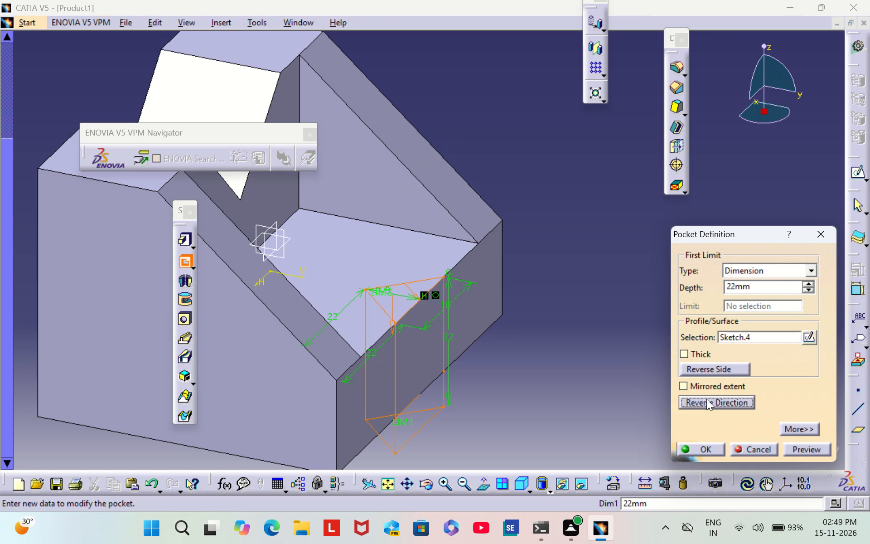
left_click(701, 445)
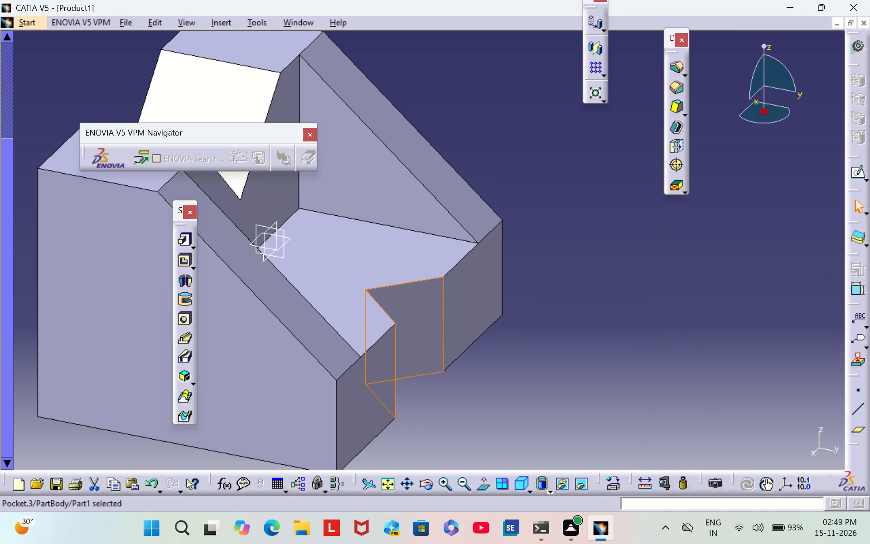
left_click(572, 338)
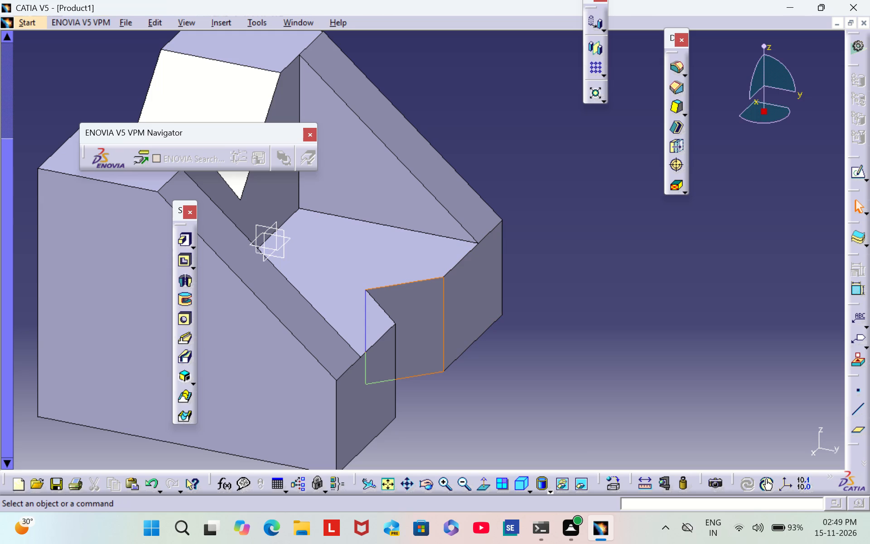
On the part's flat outer side face, sketch a wide rectangle about 4.5 mm high near the bottom edge.
middle_click_drag(558, 350, 614, 314)
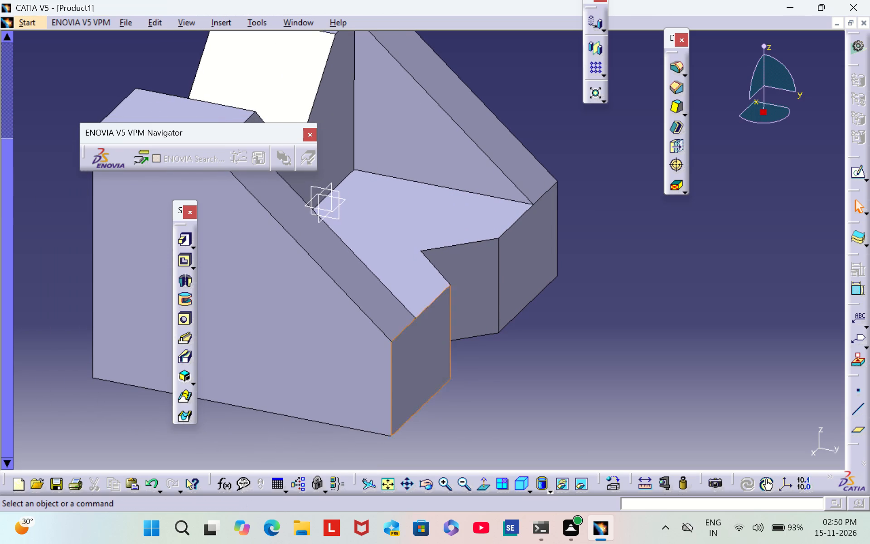
left_click(312, 349)
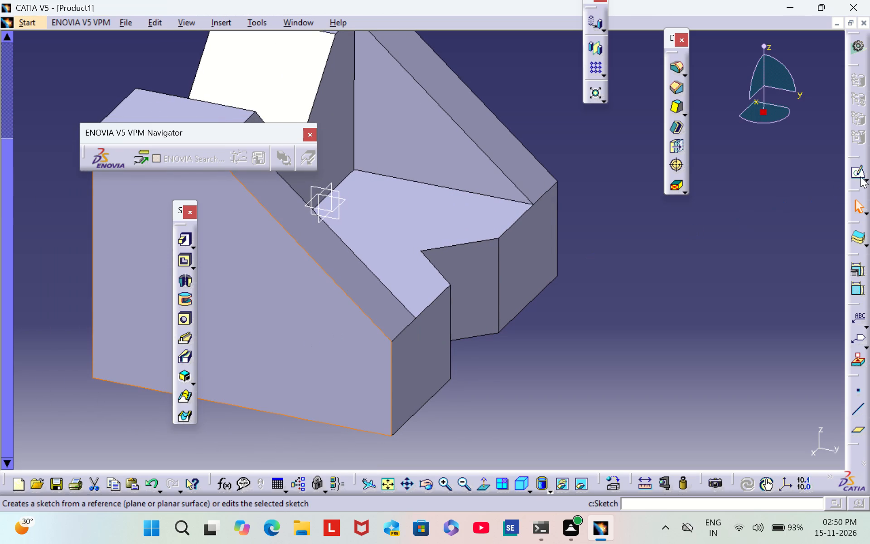
left_click(860, 175)
middle_click_drag(545, 255, 746, 140)
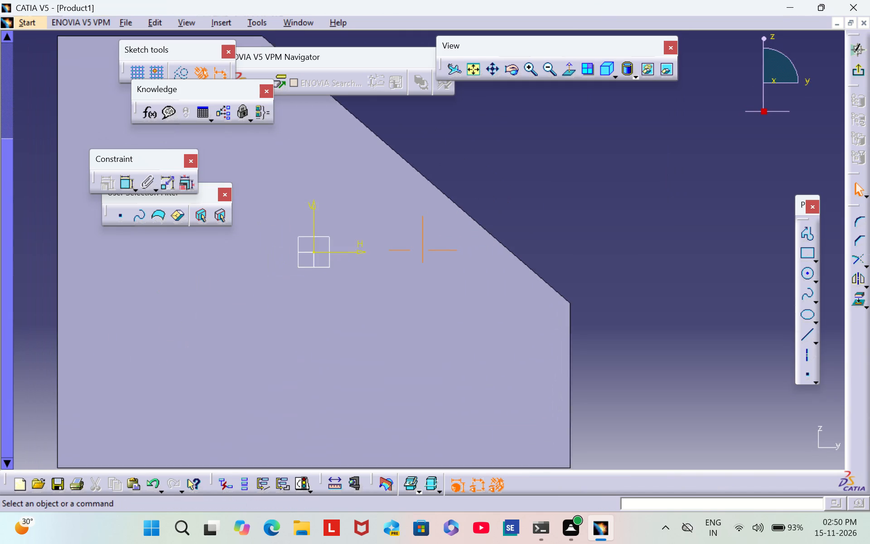
middle_click_drag(746, 140, 751, 139)
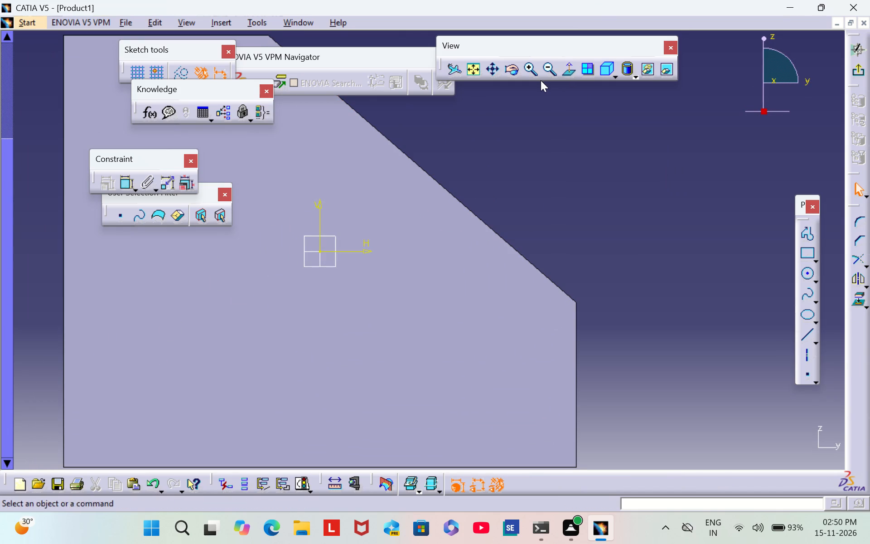
left_click(551, 72)
scroll(548, 146, "down", 1)
middle_click_drag(548, 146, 624, 163)
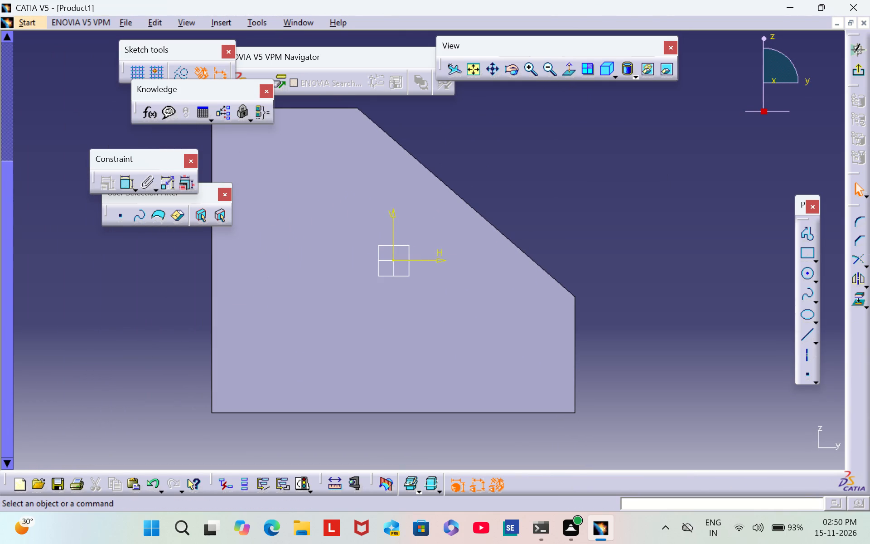
left_click(806, 253)
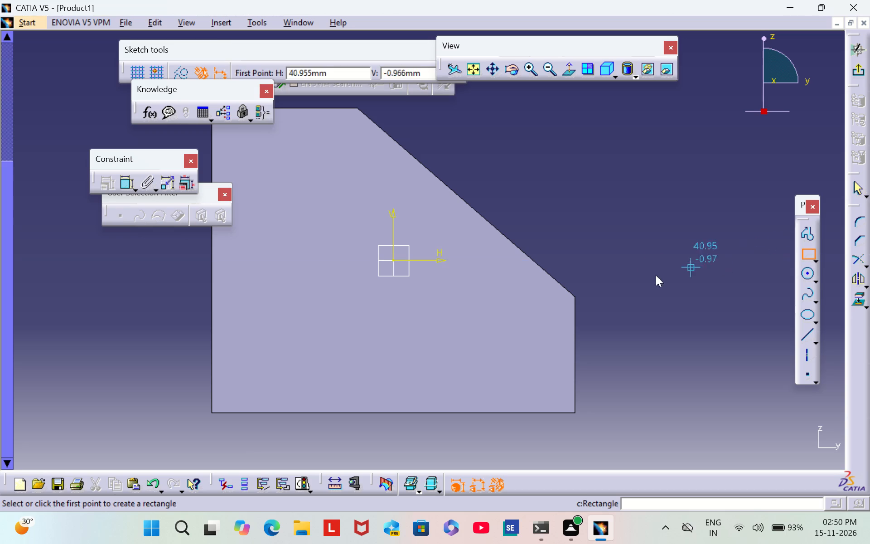
left_click(269, 350)
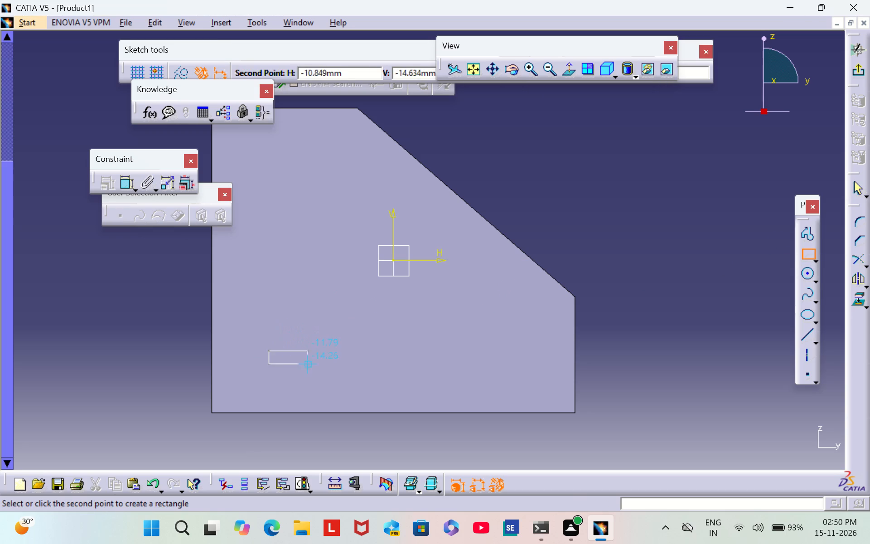
left_click(486, 384)
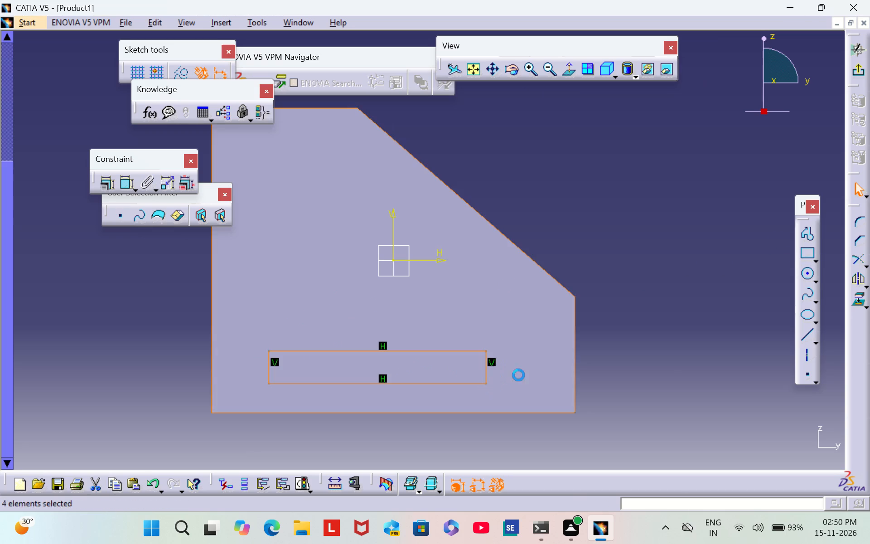
left_click(620, 329)
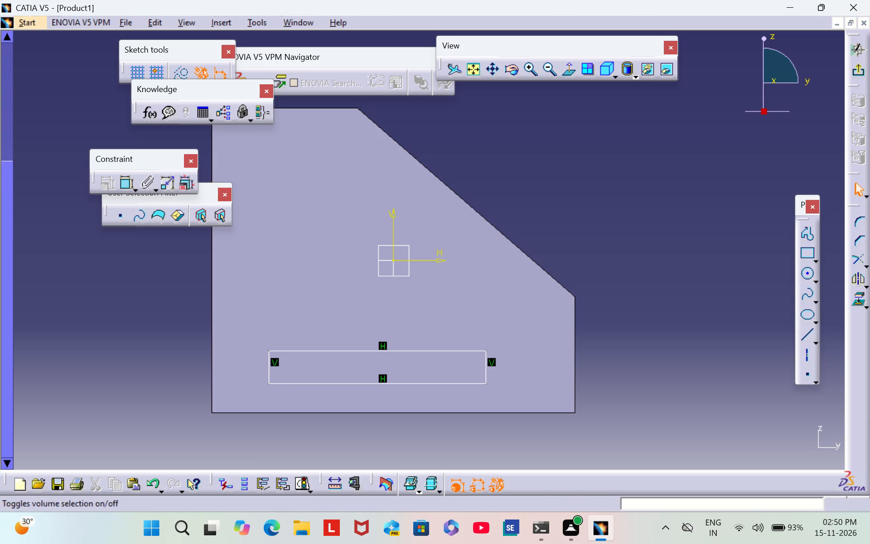
Make the rectangle's bottom line coincident with the bottom edge of the side face.
double_click(130, 186)
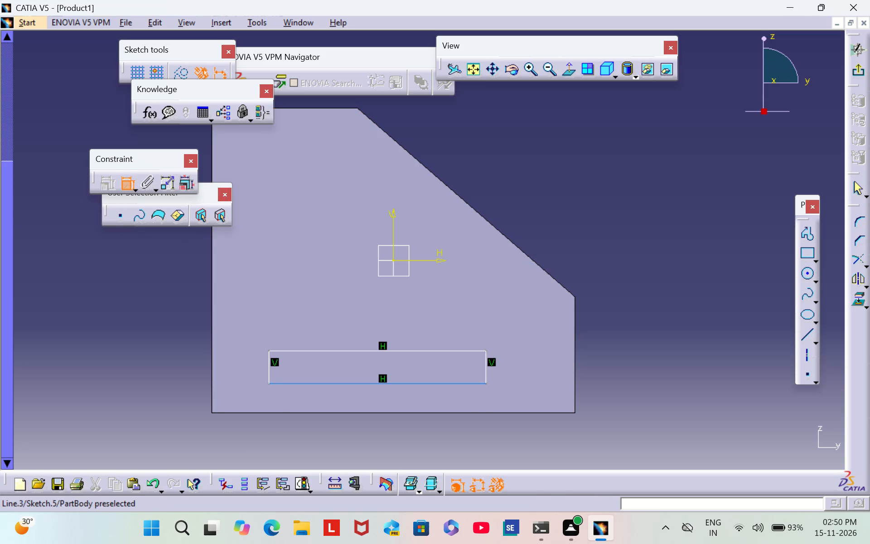
left_click(372, 383)
left_click(382, 412)
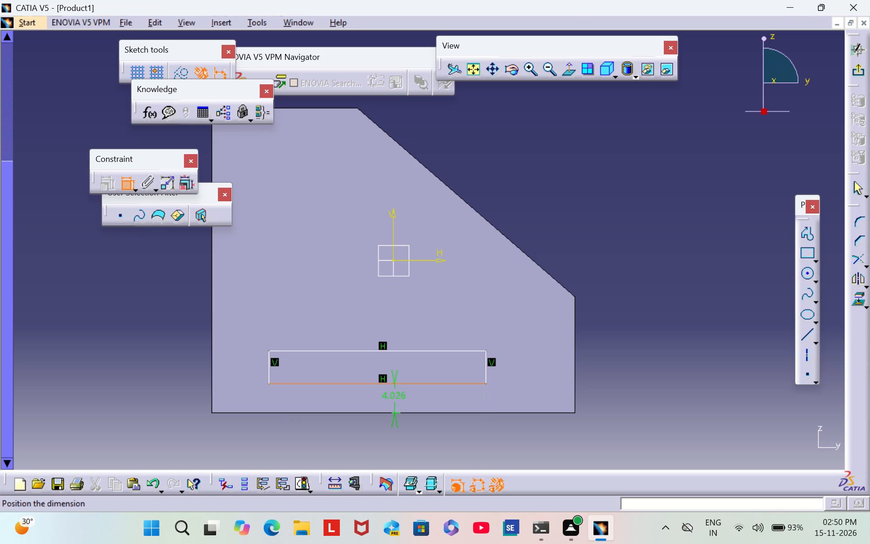
right_click(486, 408)
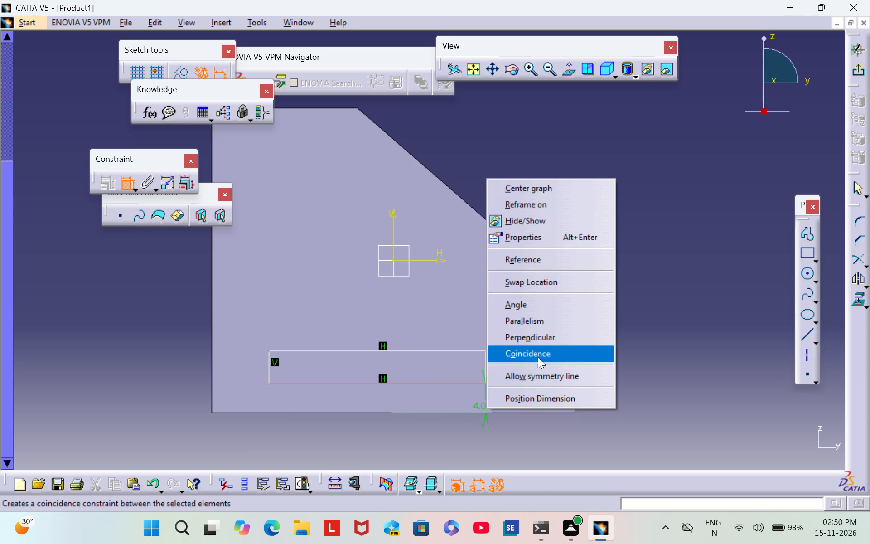
left_click(538, 357)
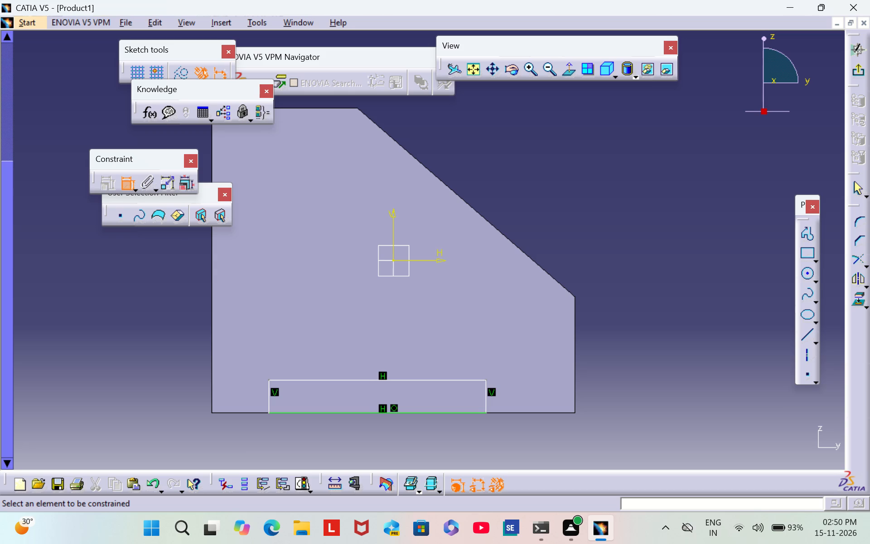
Dimension the rectangle's height and set it to 6 mm.
left_click(484, 399)
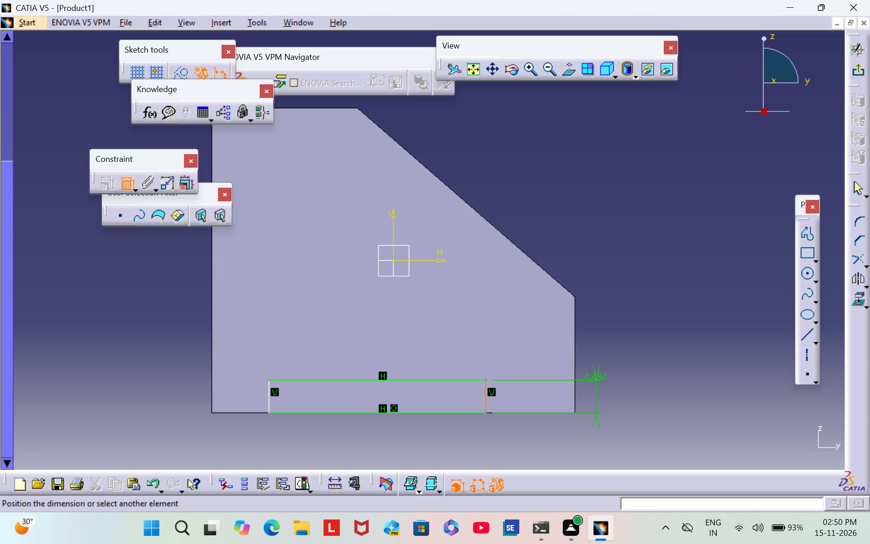
left_click(603, 401)
double_click(608, 398)
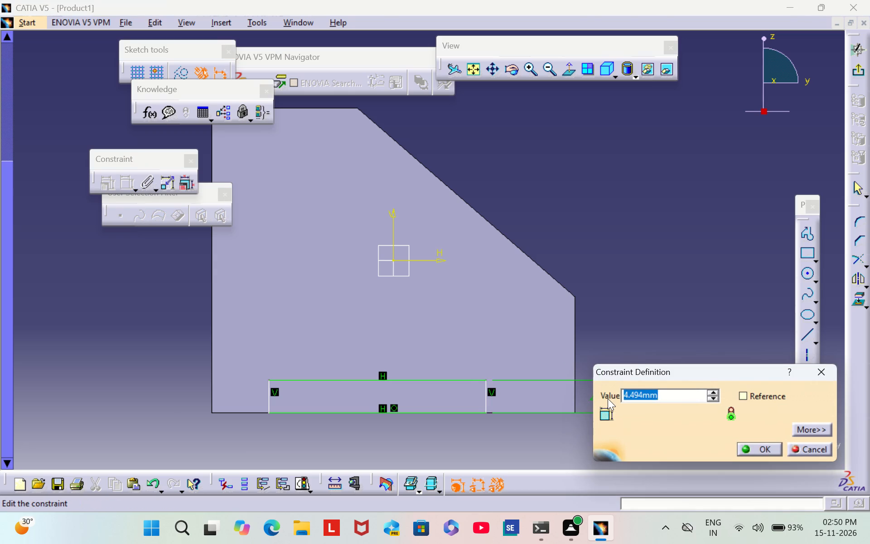
key("BackSpace")
key("6")
key("Return")
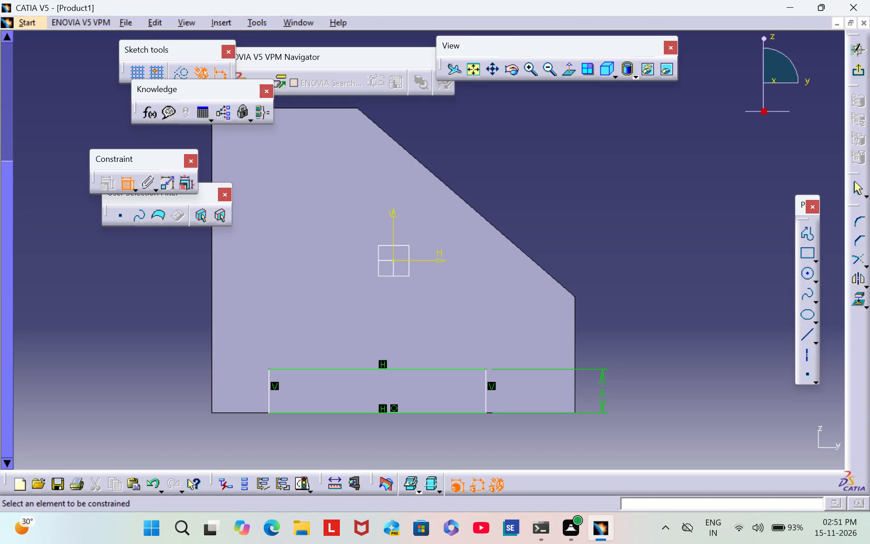
Dimension the distance from the rectangle's right side to the face's right vertical edge and set it to 16 mm.
left_click(572, 392)
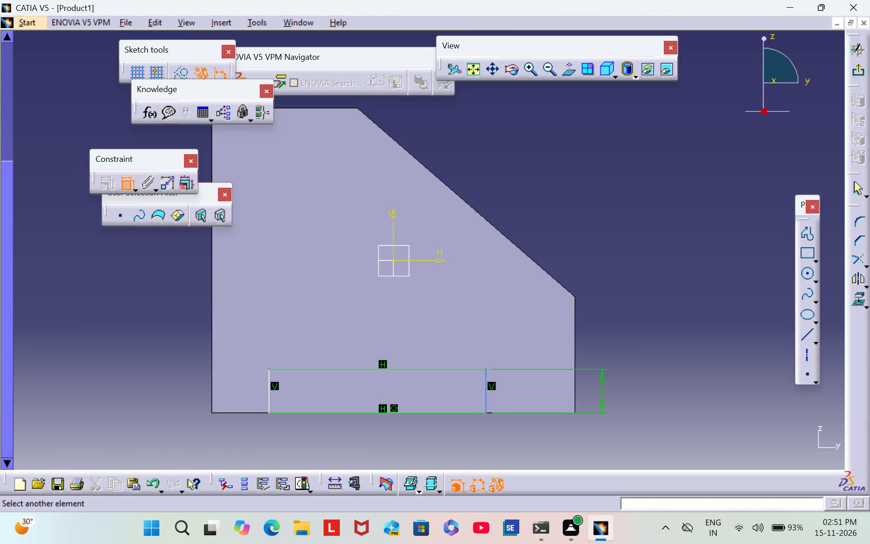
left_click(485, 396)
left_click(528, 396)
double_click(526, 393)
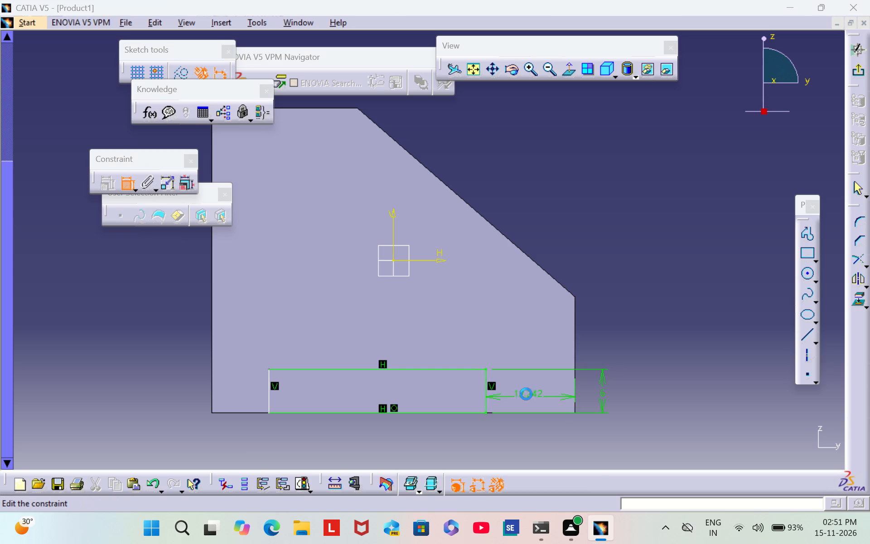
key("BackSpace")
type("16")
key("Return")
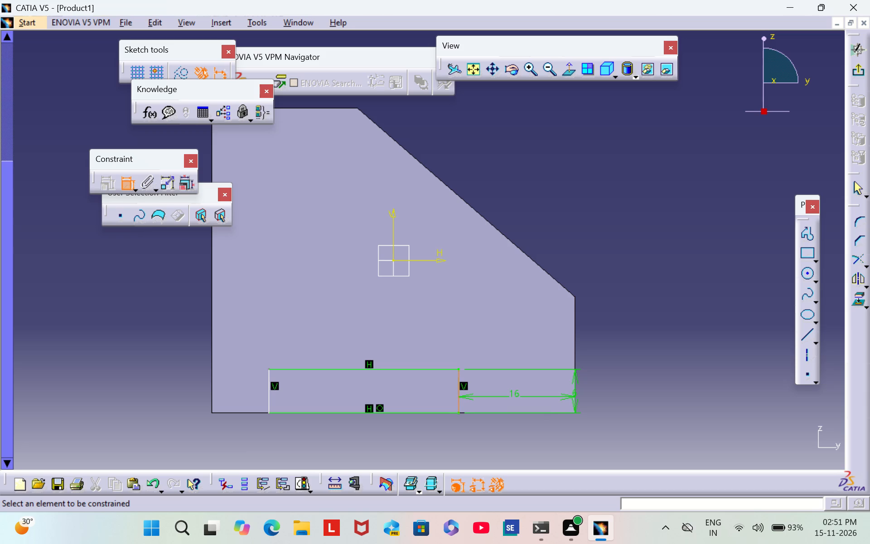
Dimension the width of the rectangle on the side face and set it to 18 mm.
left_click(371, 368)
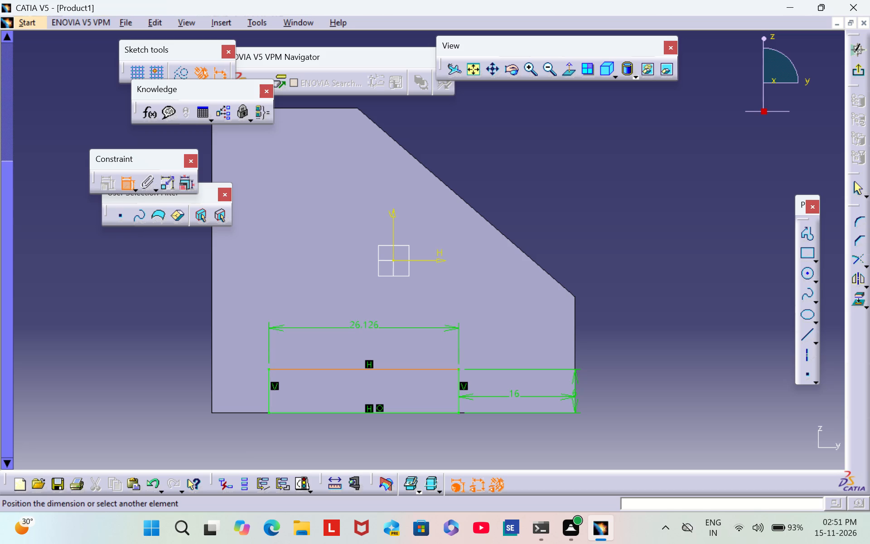
left_click(363, 325)
double_click(362, 322)
key("BackSpace")
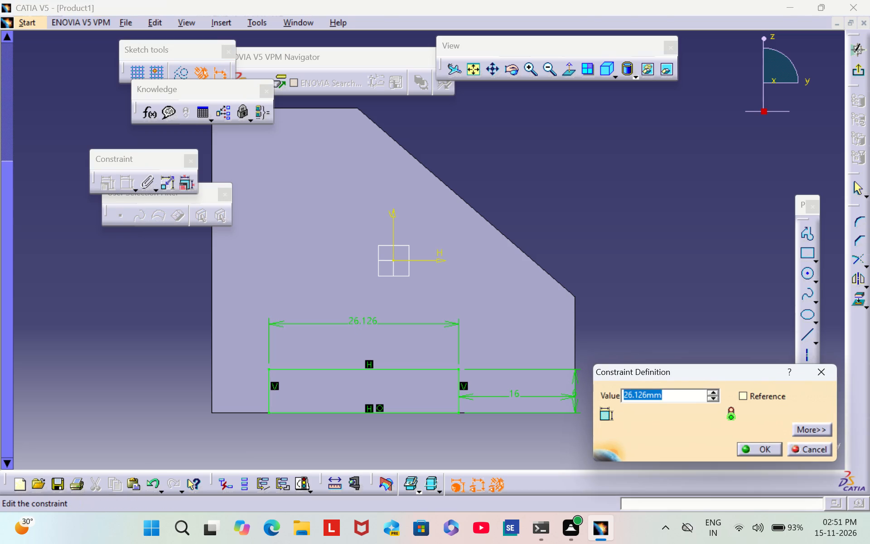
type("18")
key("Return")
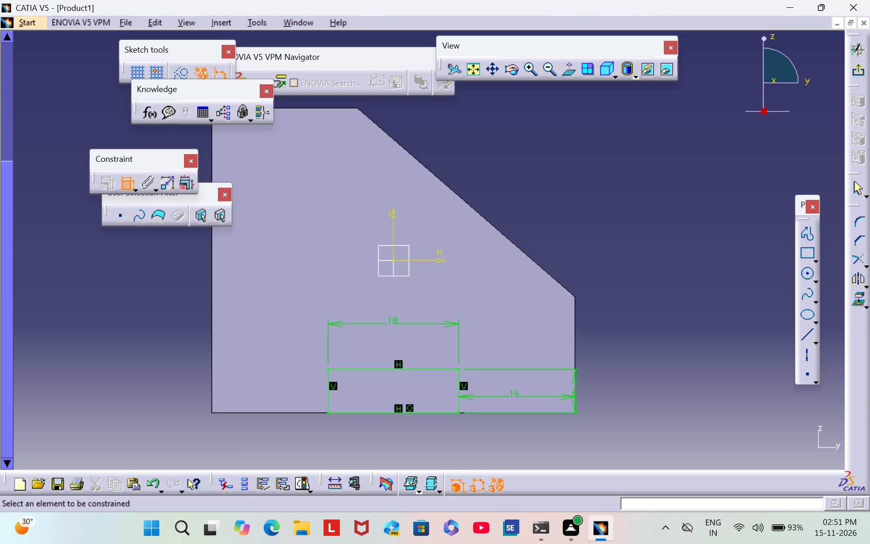
Exit the sketch and cut the base rectangle through the part with a Pocket of type Up to last.
left_click(855, 67)
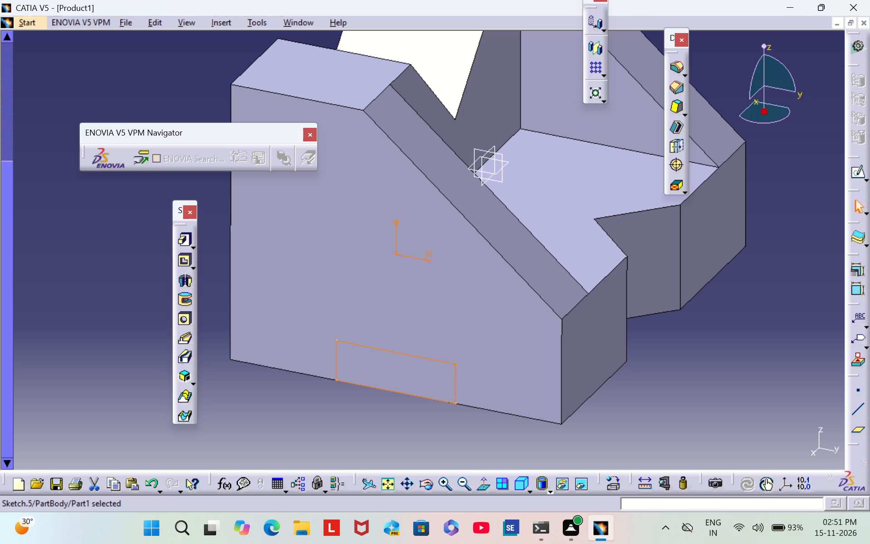
left_click(186, 262)
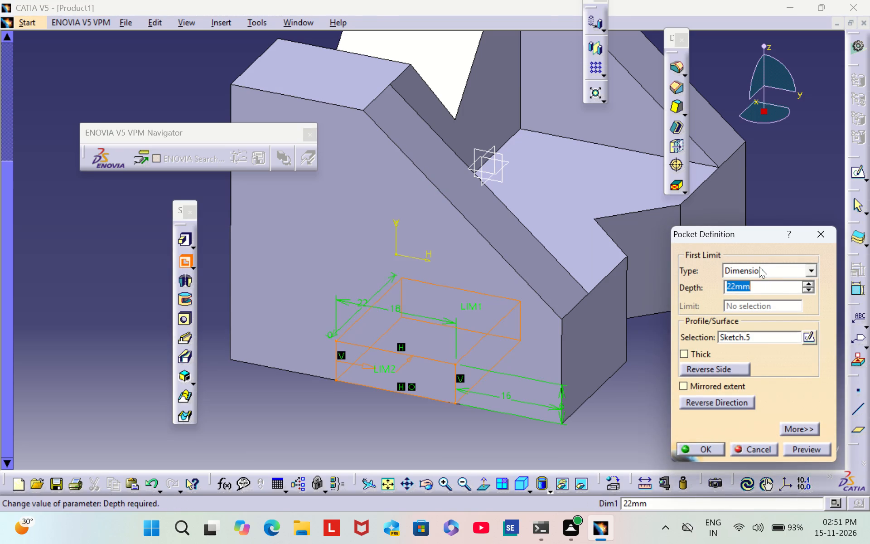
left_click(759, 265)
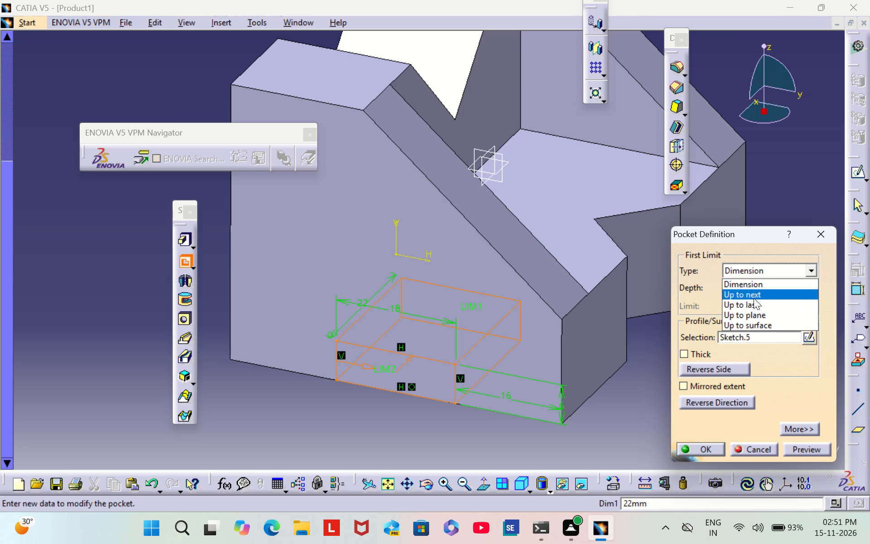
left_click(753, 300)
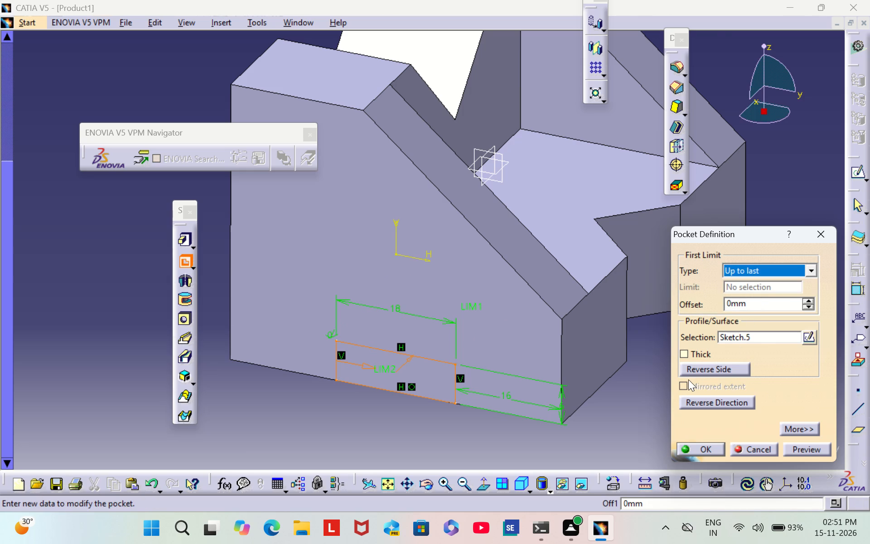
left_click(691, 447)
left_click(670, 408)
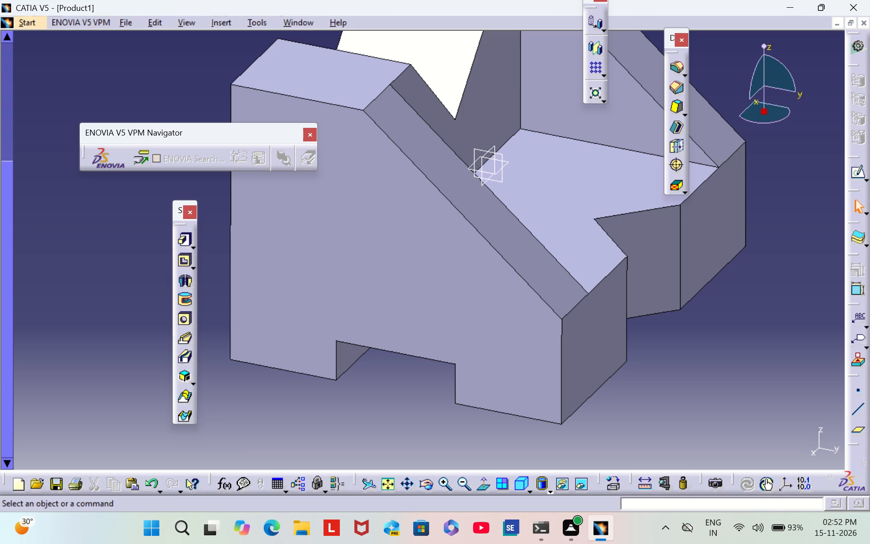
Examine the part with the new base cut in the multi-view layout and in isometric view.
left_click(530, 489)
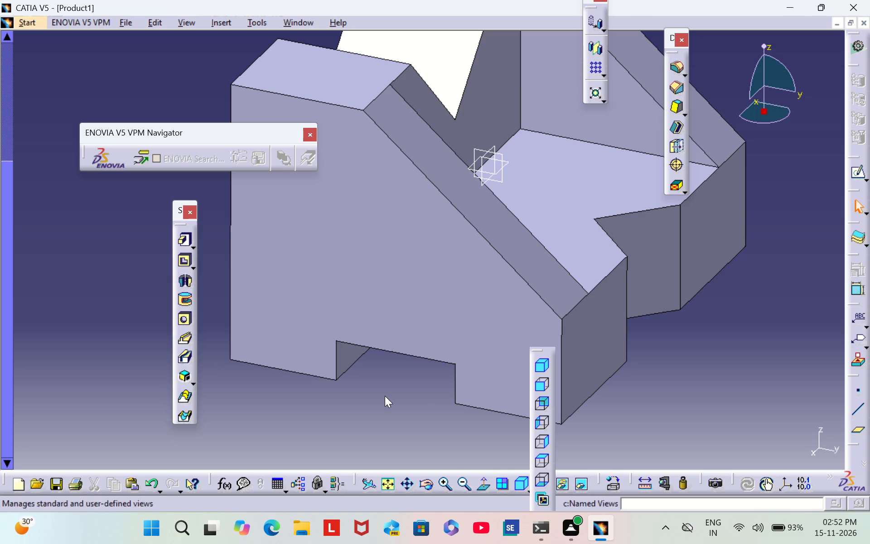
left_click(464, 444)
left_click(502, 487)
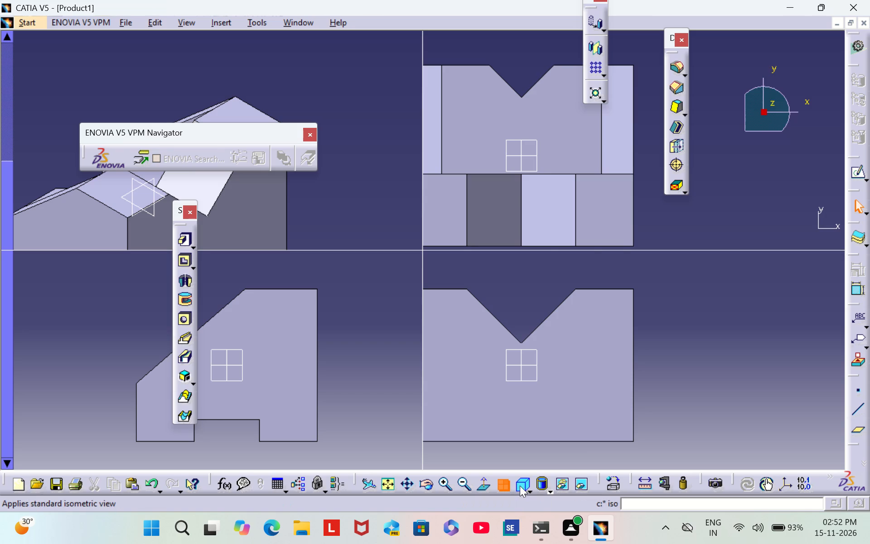
left_click(520, 486)
left_click(510, 487)
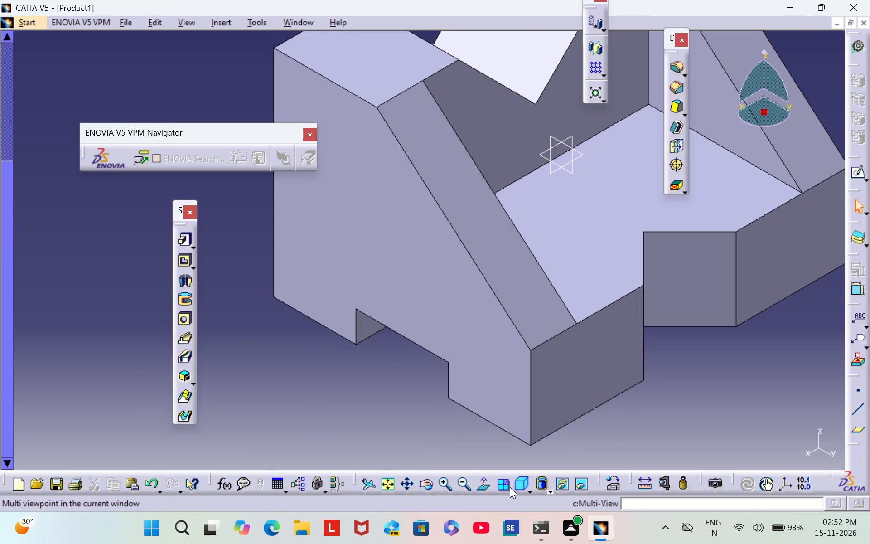
middle_click_drag(684, 368, 595, 396)
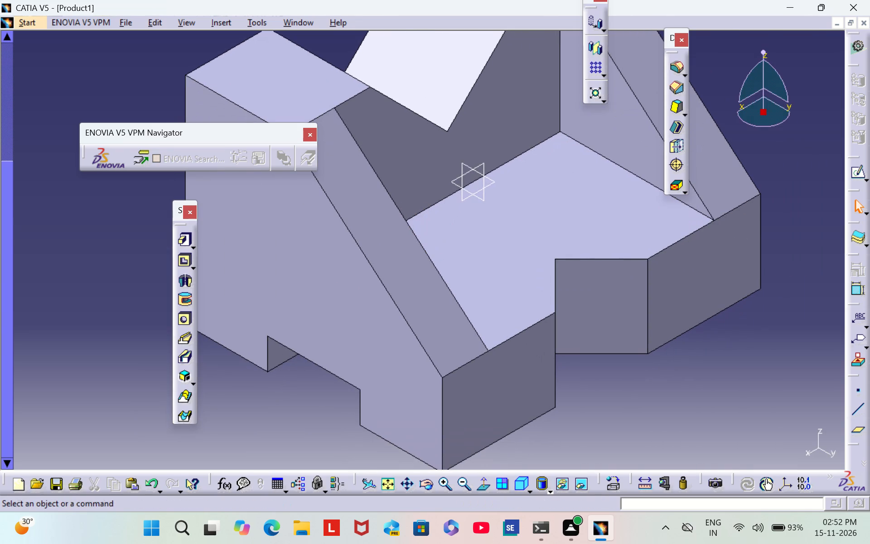
left_click(465, 481)
left_click(519, 478)
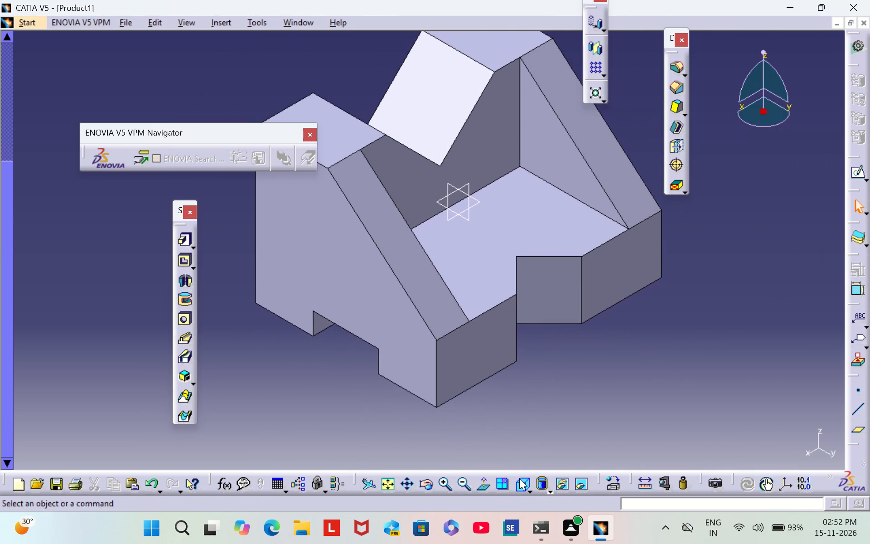
middle_click_drag(566, 384, 552, 406)
scroll(566, 383, "down", 1)
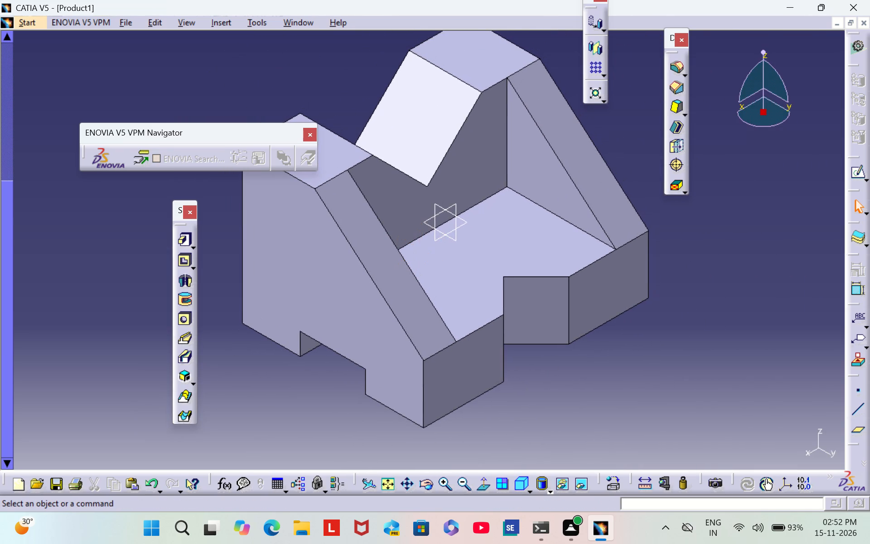
Apply the PVC material from the Construction family to the part, picking its outer side face.
left_click(612, 483)
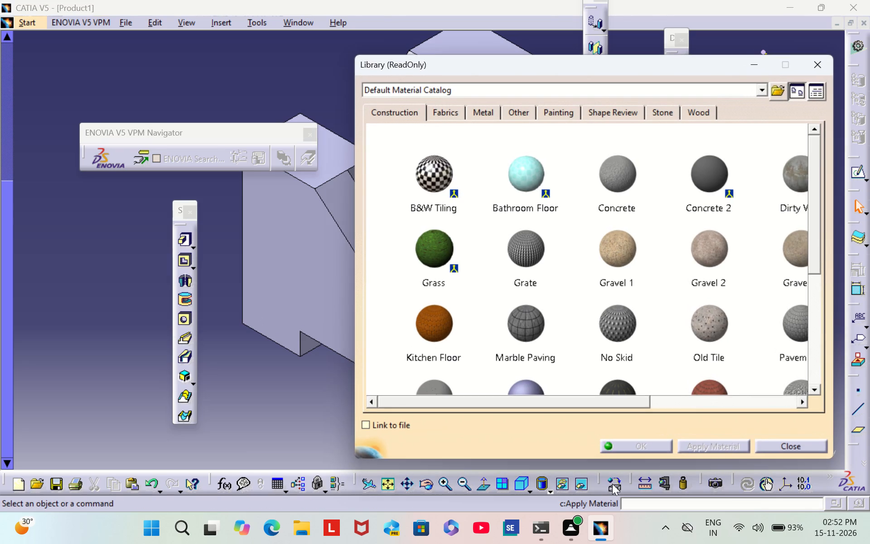
scroll(609, 194, "down", 4)
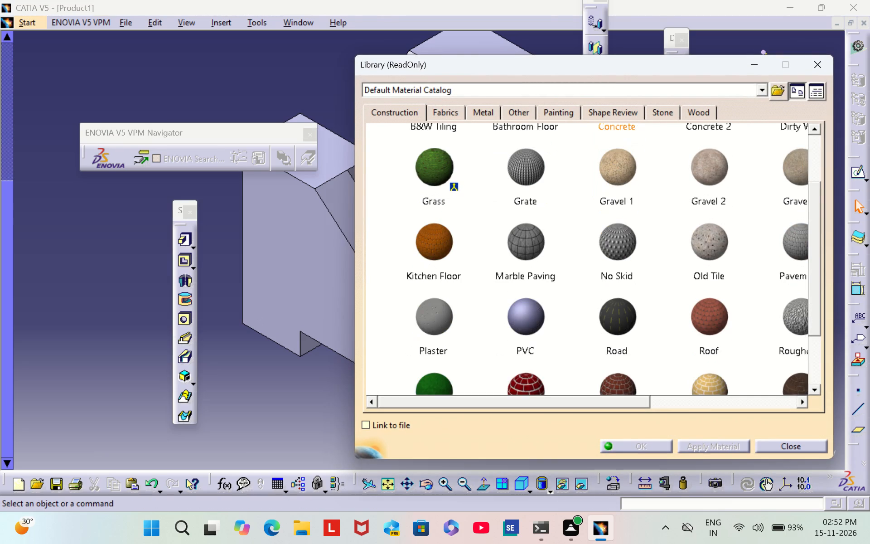
scroll(610, 195, "down", 5)
left_click(527, 168)
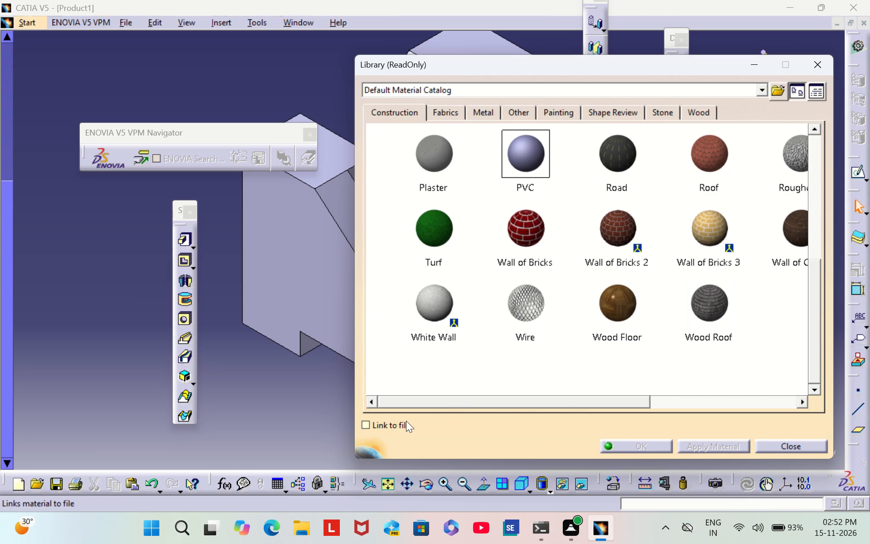
left_click(309, 282)
left_click(624, 444)
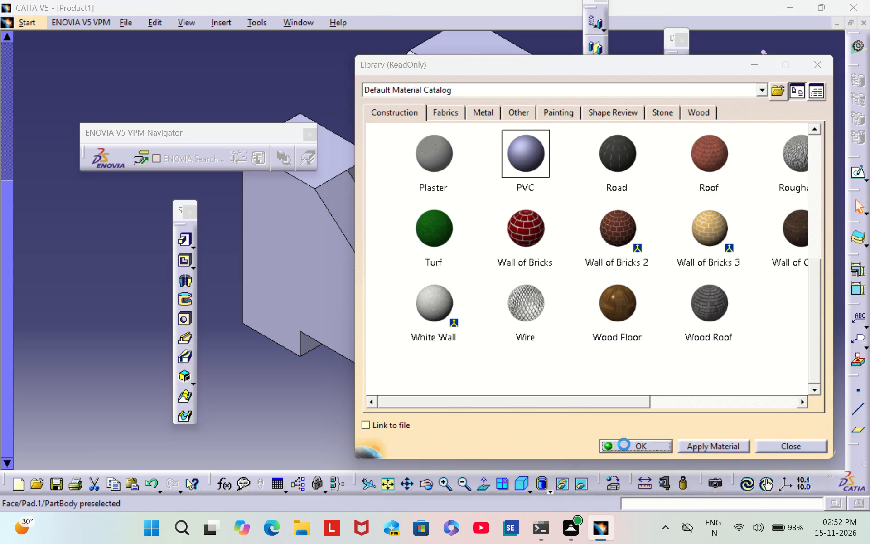
left_click(604, 373)
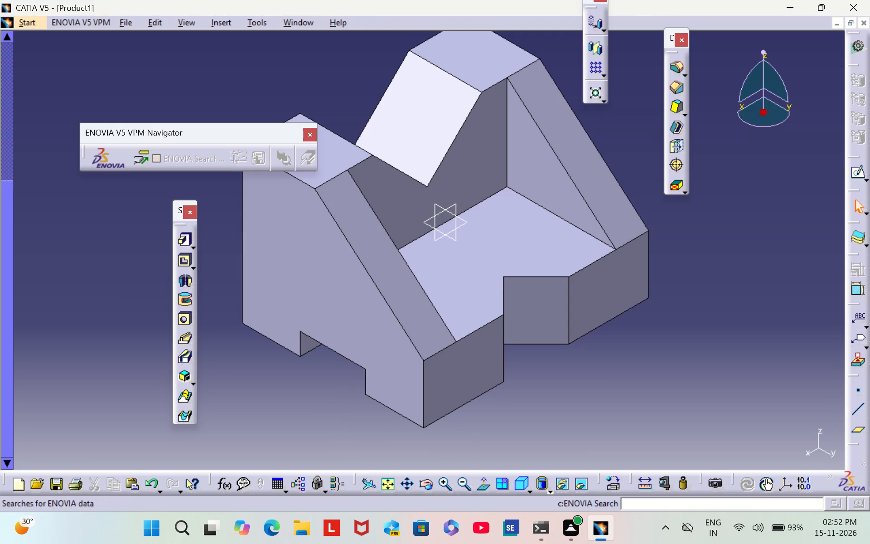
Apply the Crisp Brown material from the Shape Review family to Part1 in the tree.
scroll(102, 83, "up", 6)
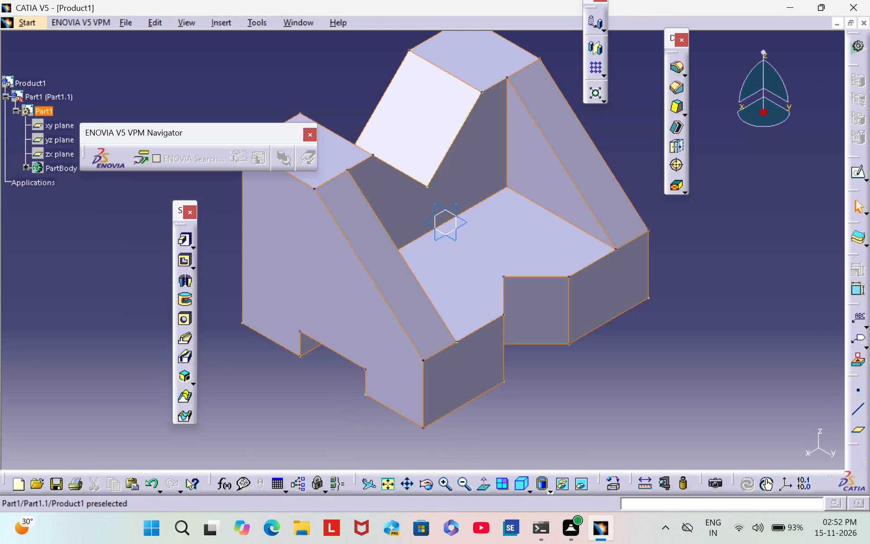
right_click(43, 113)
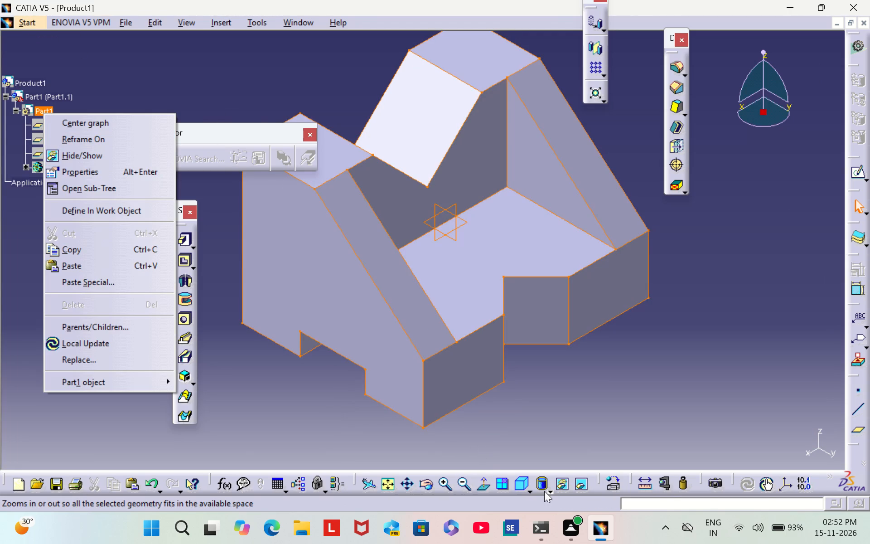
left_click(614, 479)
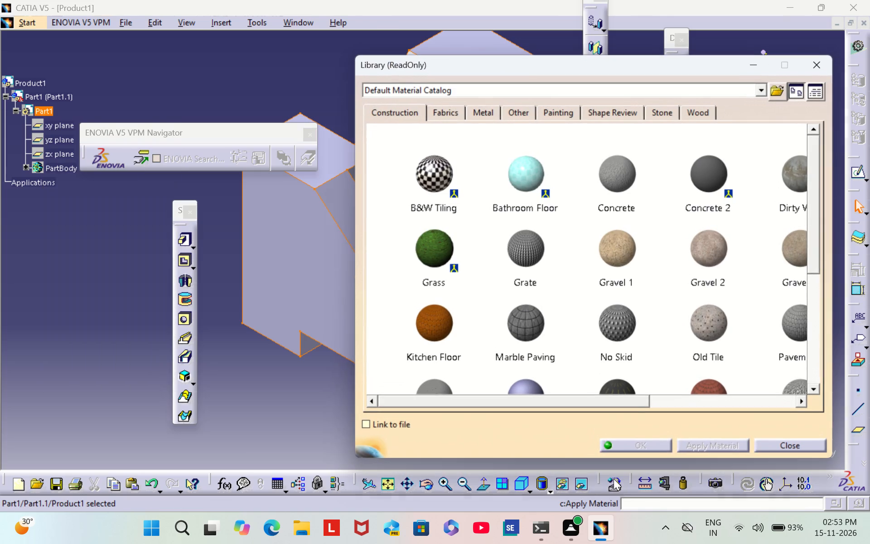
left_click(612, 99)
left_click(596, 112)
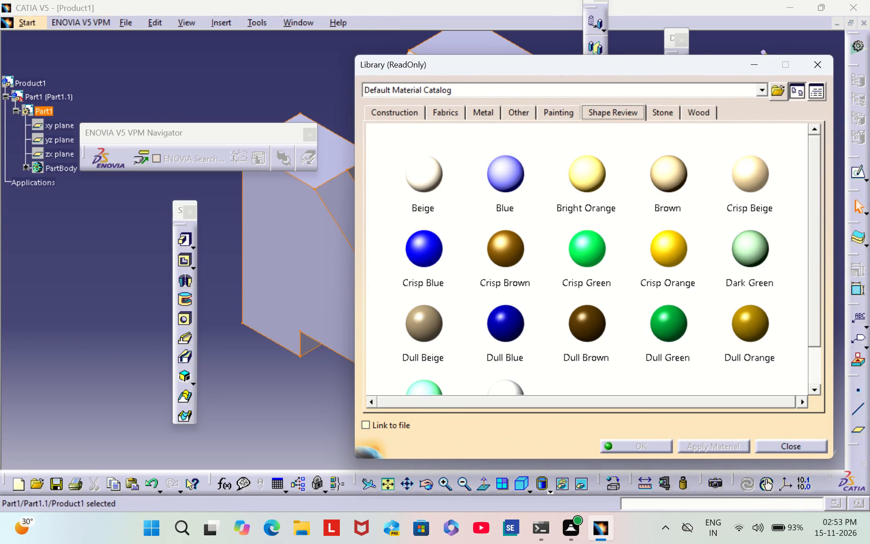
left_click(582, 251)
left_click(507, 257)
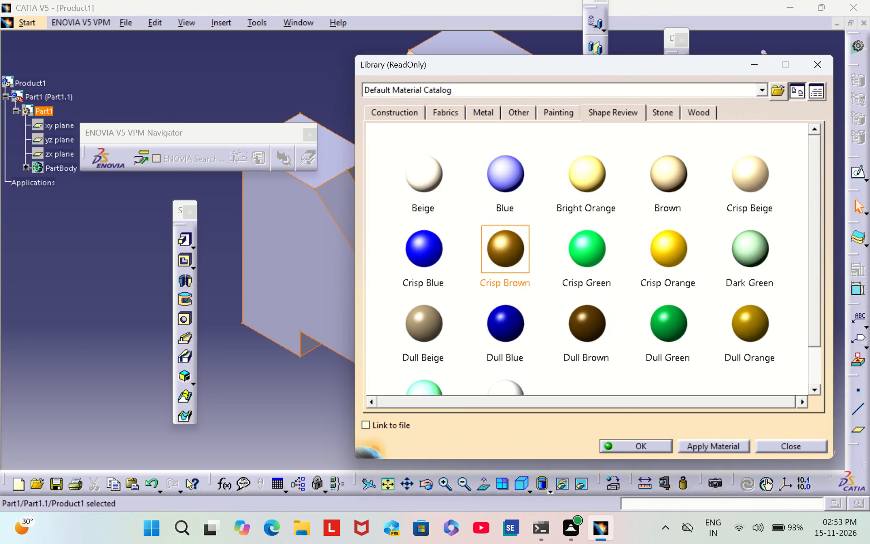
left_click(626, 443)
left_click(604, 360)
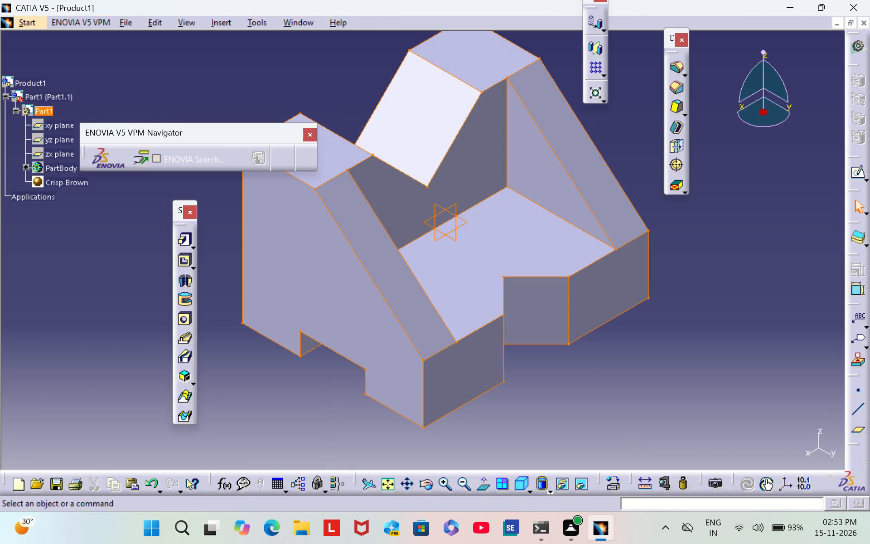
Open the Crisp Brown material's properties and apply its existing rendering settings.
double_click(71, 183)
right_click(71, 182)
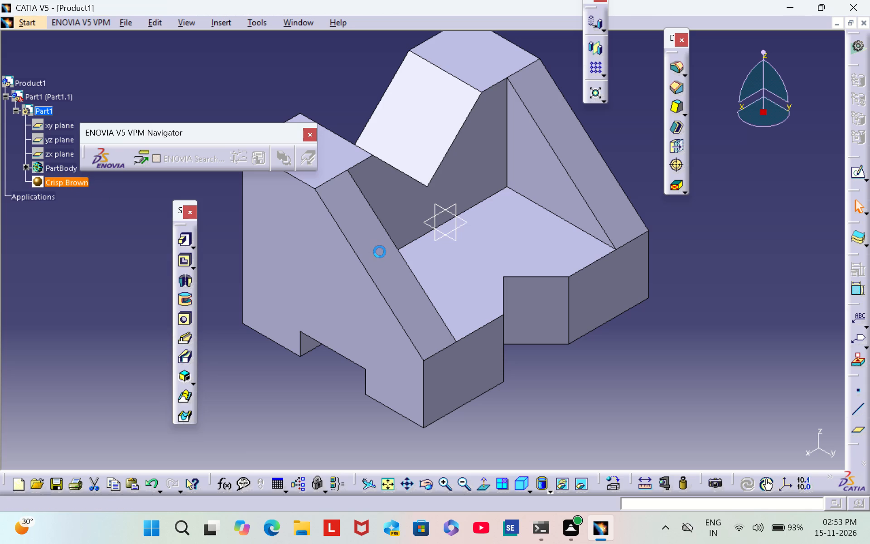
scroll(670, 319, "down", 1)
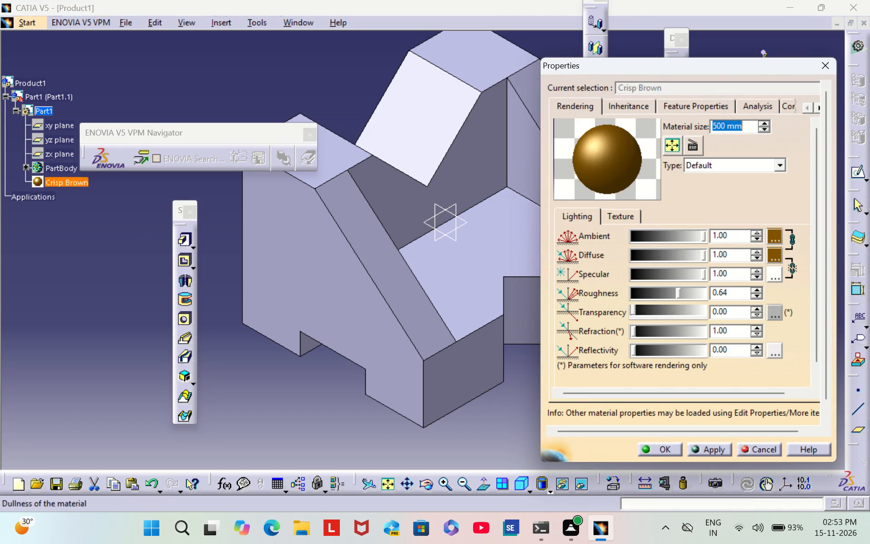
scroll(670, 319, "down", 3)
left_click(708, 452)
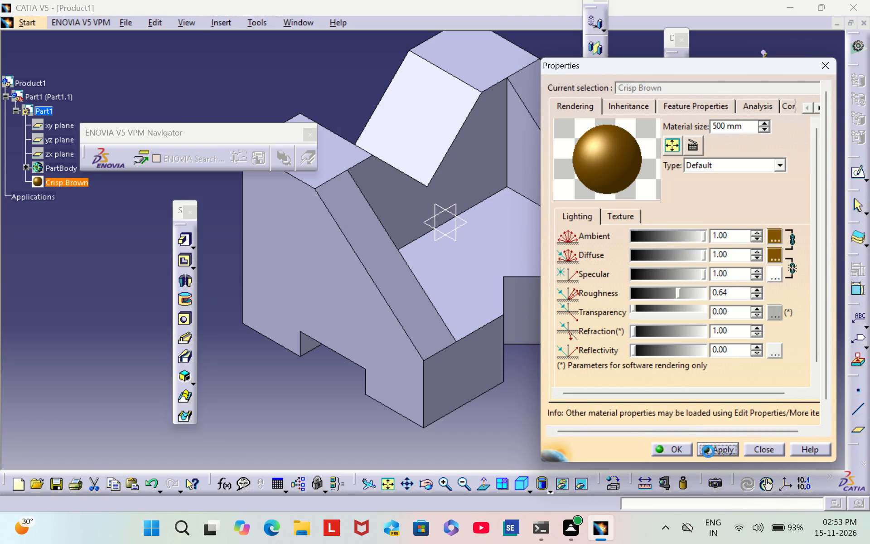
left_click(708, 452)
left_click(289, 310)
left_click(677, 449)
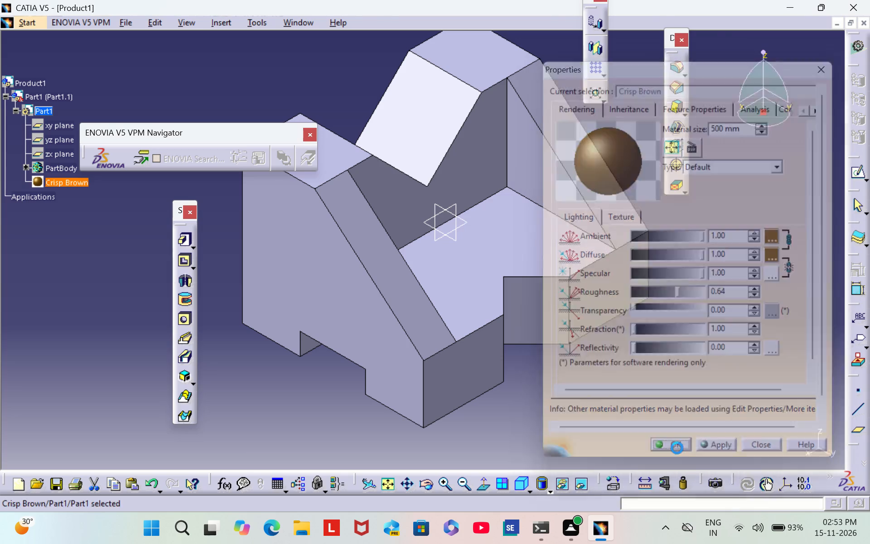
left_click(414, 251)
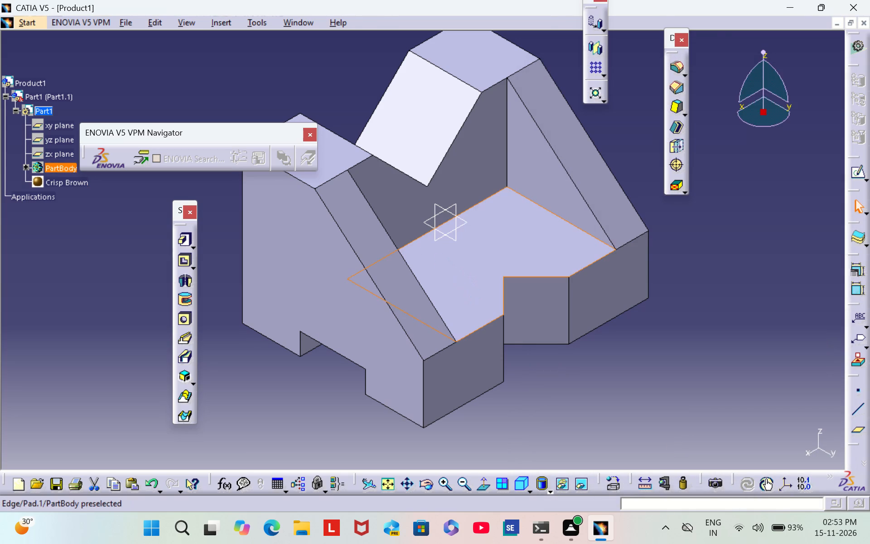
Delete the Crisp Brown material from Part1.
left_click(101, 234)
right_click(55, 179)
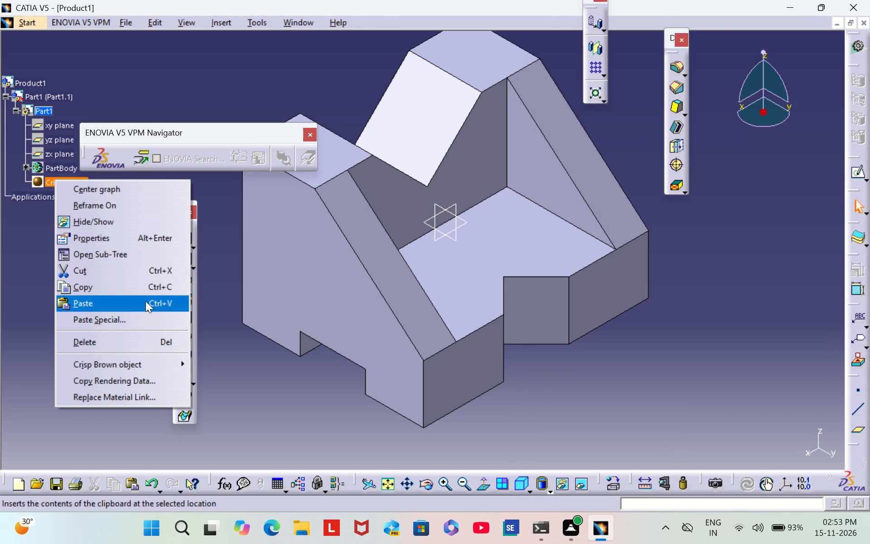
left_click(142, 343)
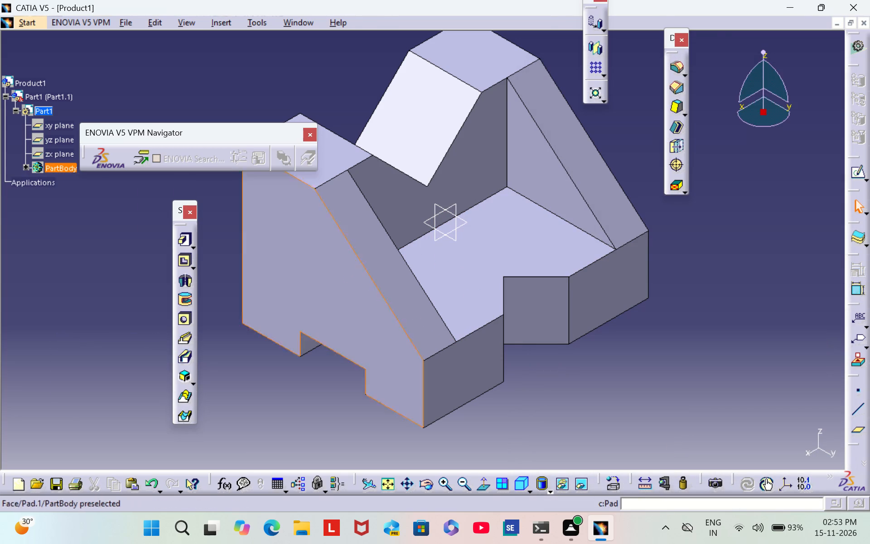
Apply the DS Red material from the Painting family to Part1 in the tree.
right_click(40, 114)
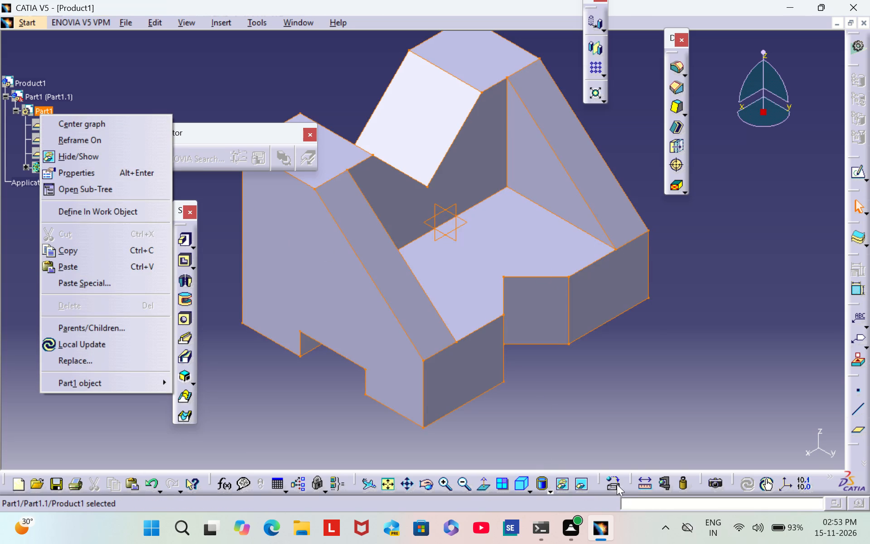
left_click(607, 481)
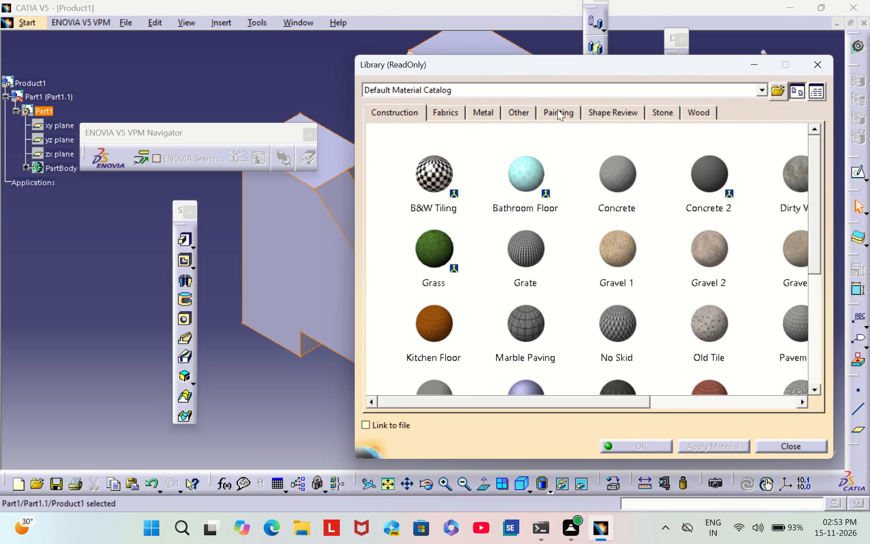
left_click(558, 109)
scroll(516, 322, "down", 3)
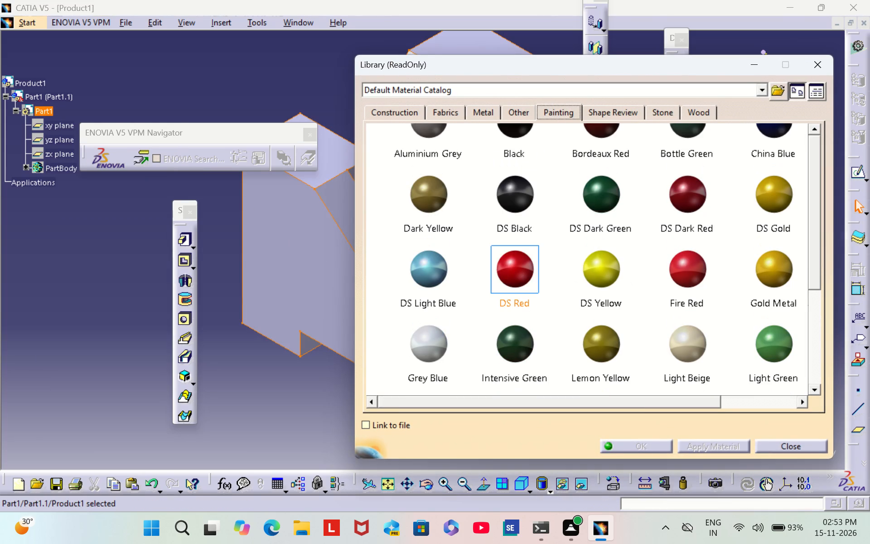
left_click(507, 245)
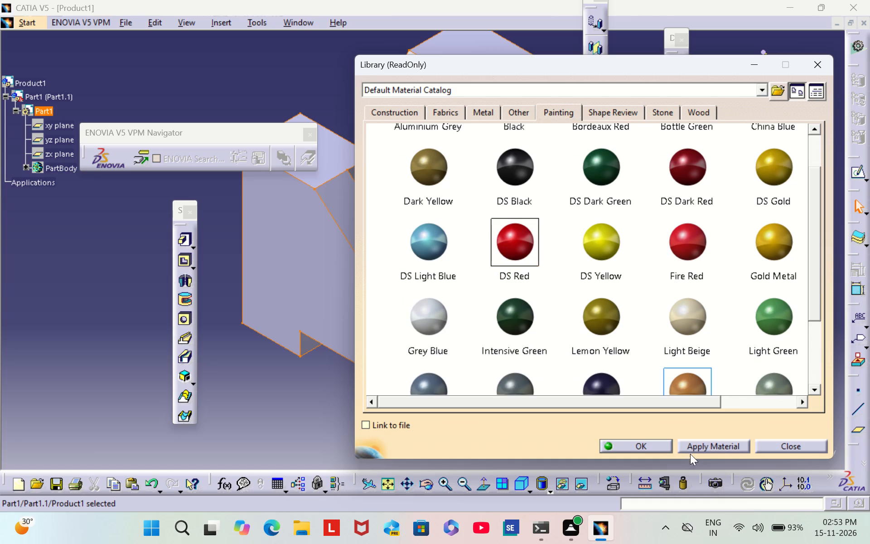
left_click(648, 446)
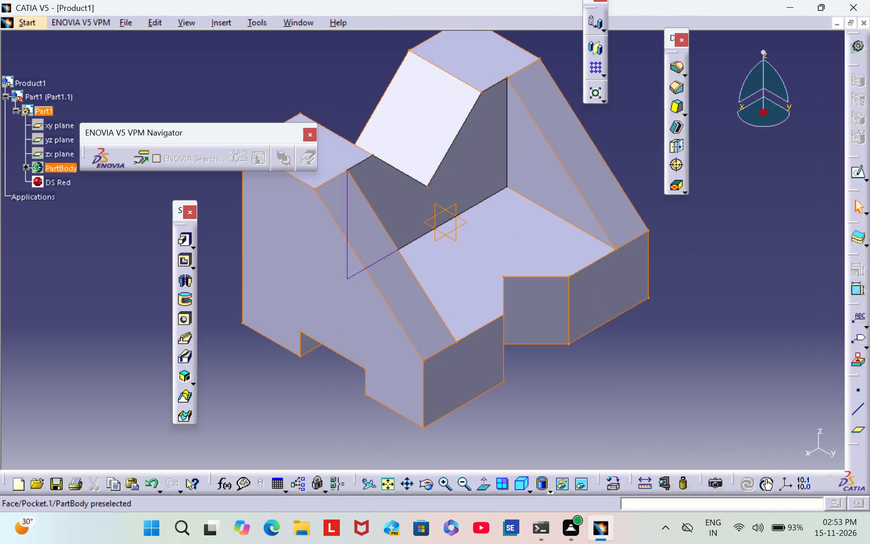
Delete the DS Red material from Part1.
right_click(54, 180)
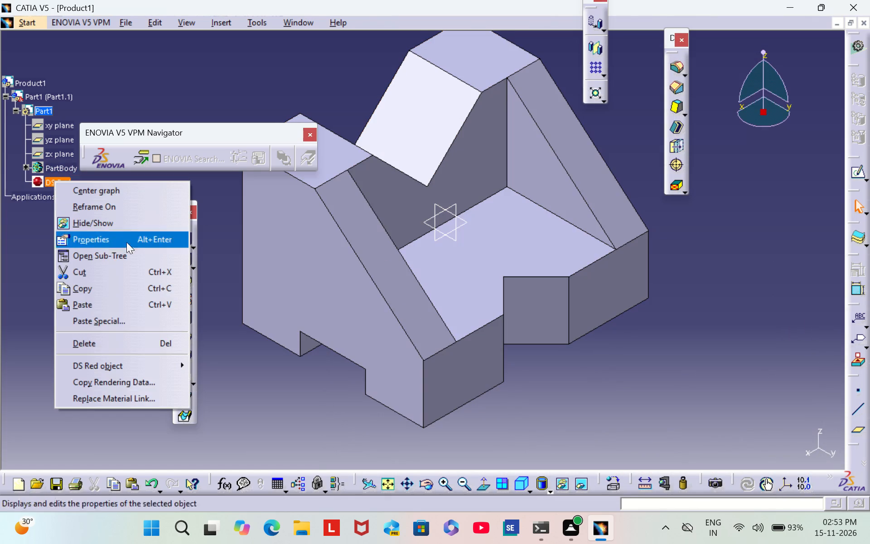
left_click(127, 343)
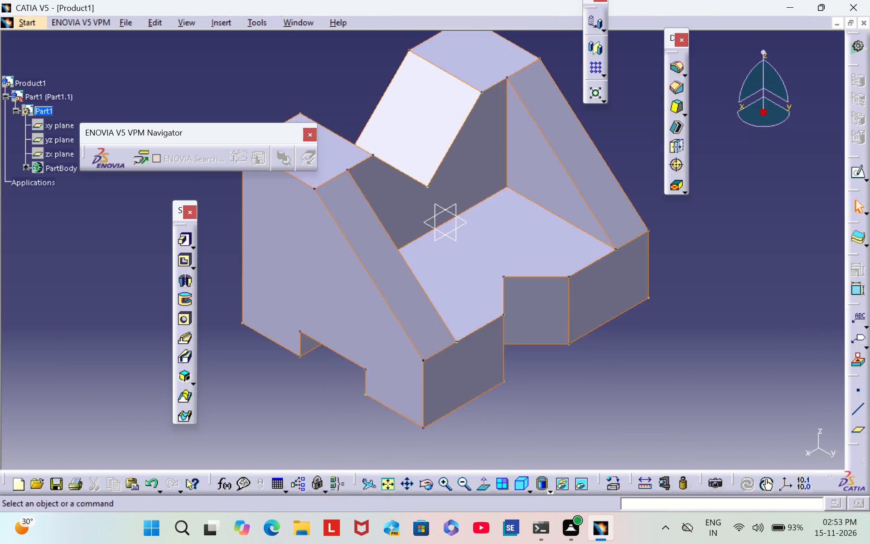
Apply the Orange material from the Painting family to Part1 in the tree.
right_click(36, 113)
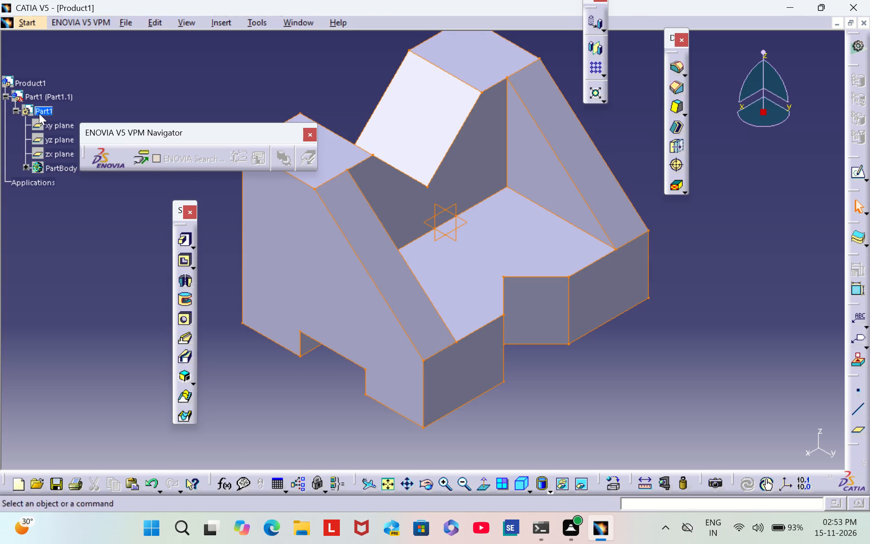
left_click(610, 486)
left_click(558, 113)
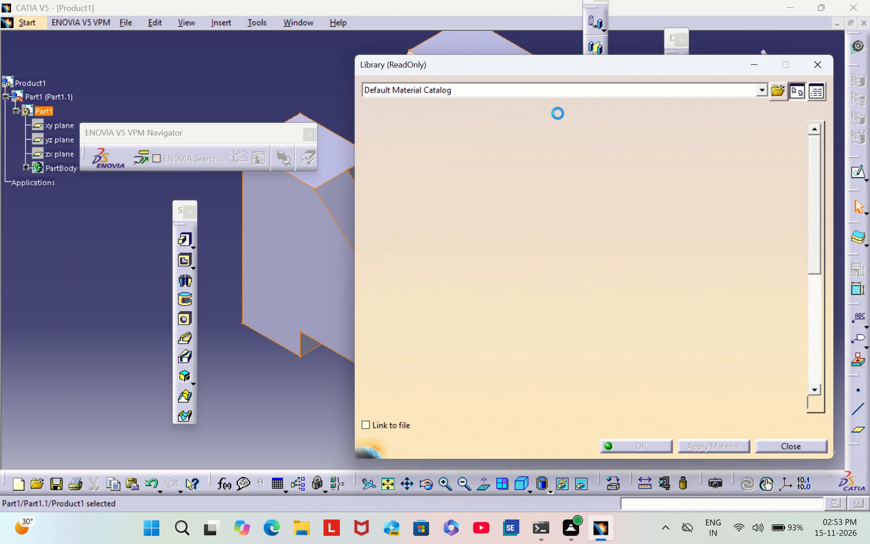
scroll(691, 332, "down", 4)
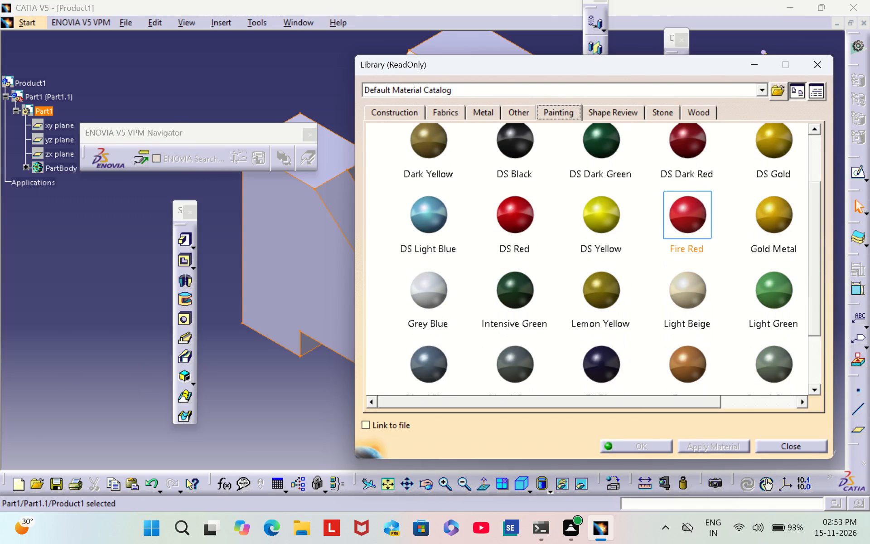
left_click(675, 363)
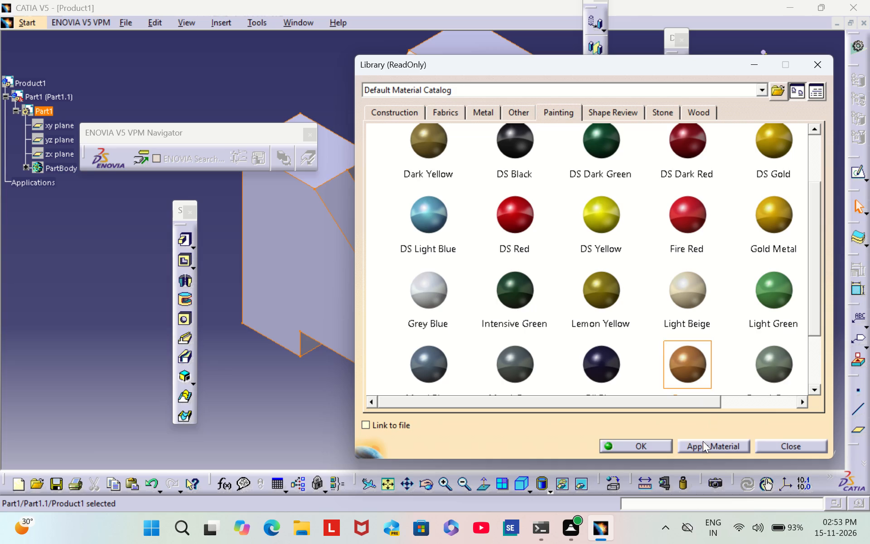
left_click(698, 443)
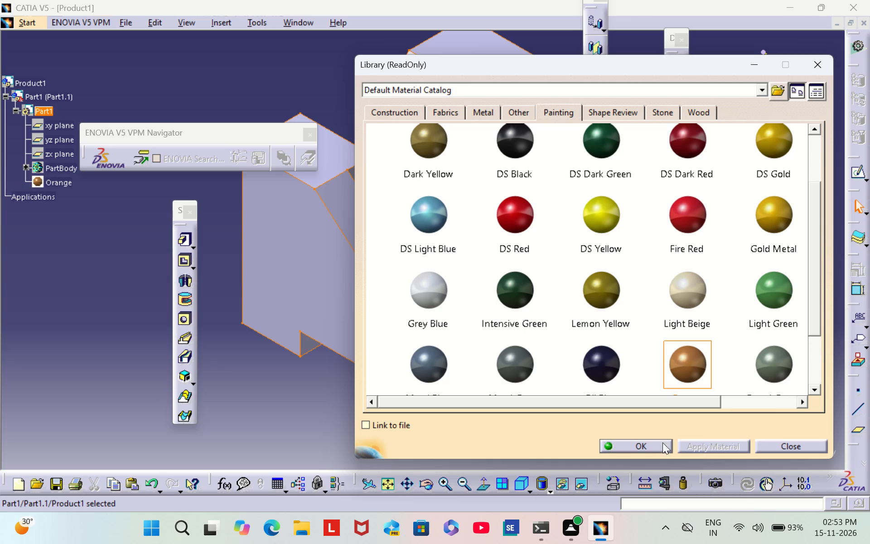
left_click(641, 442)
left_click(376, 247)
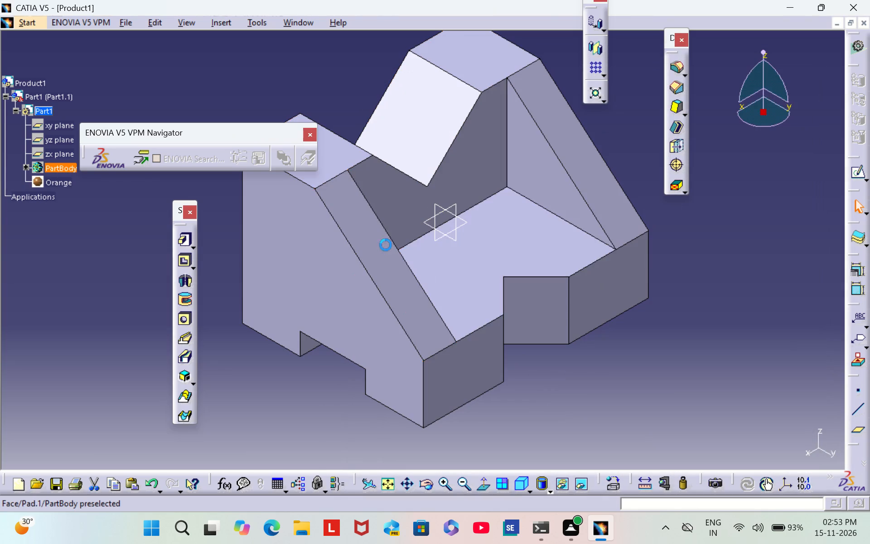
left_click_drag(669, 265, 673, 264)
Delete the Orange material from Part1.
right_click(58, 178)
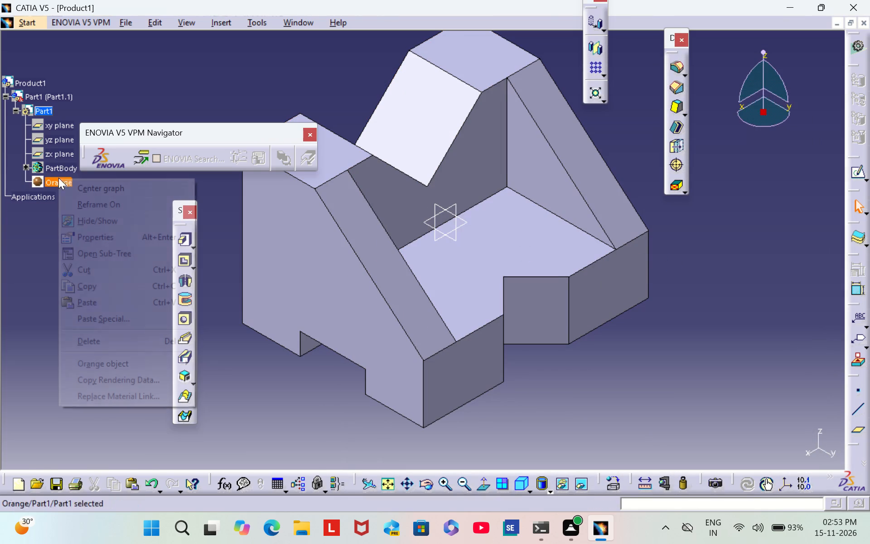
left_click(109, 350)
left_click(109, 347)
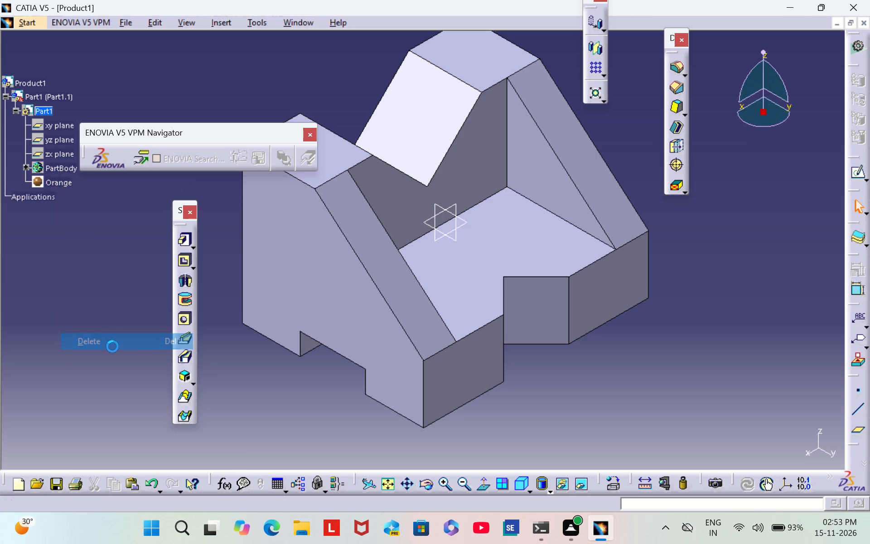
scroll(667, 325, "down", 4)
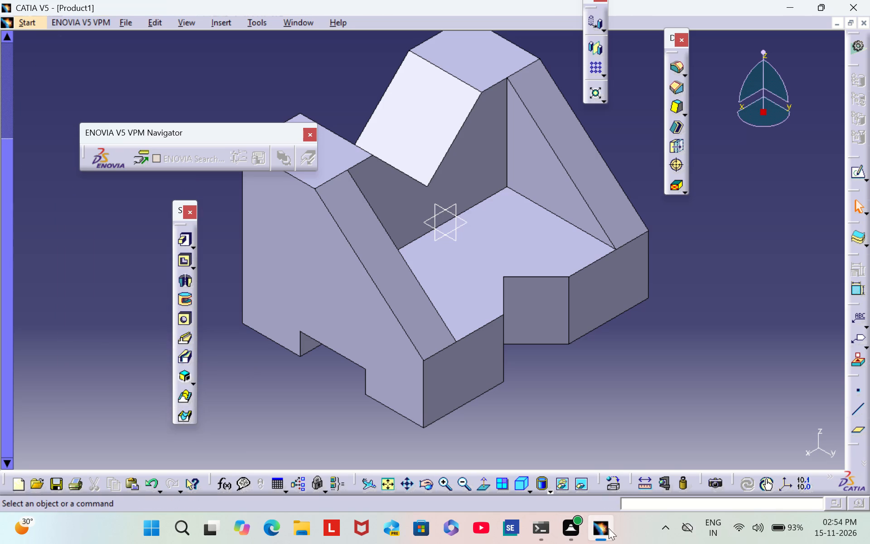
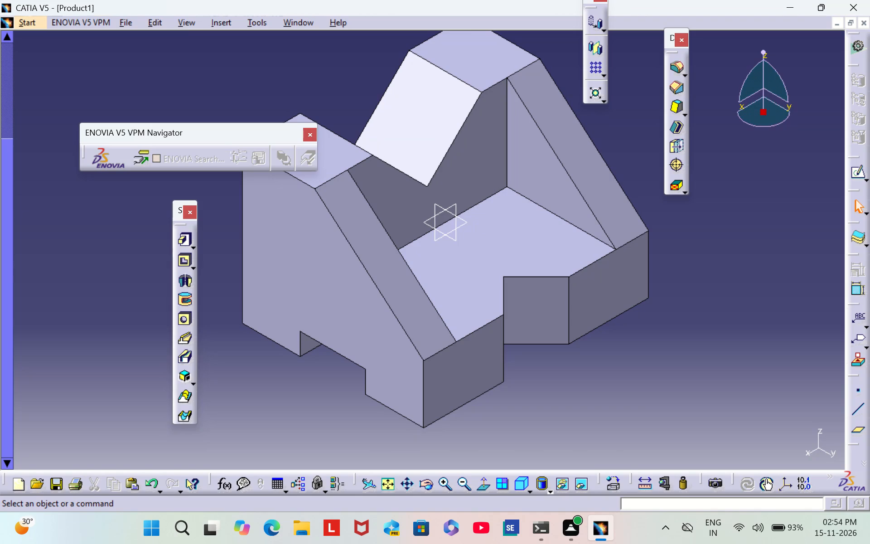
Set the fill colour of the pocket floor between the sloped side walls to dark red.
right_click(517, 226)
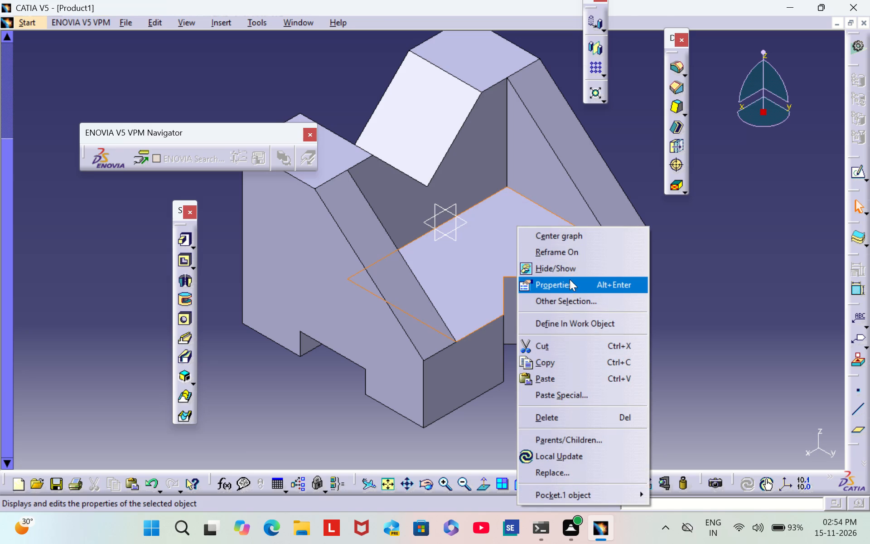
left_click(569, 284)
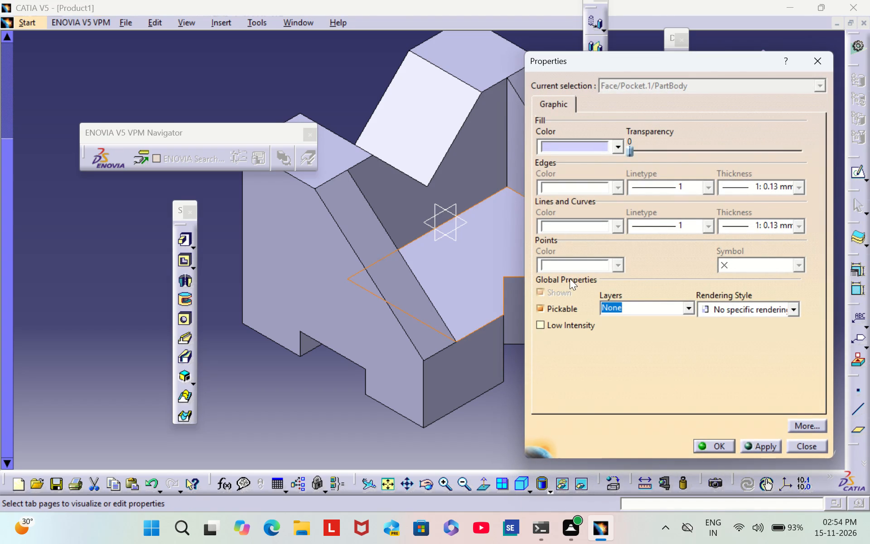
right_click(584, 151)
left_click(580, 147)
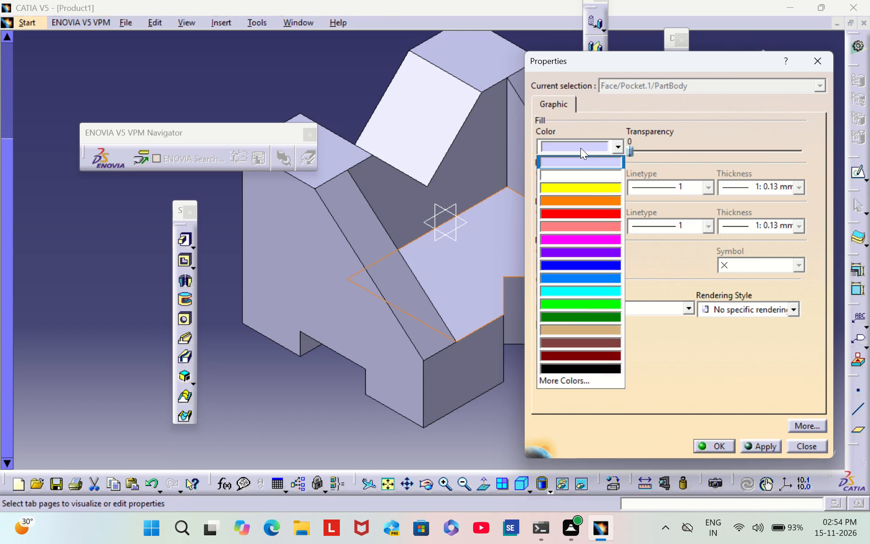
left_click(585, 350)
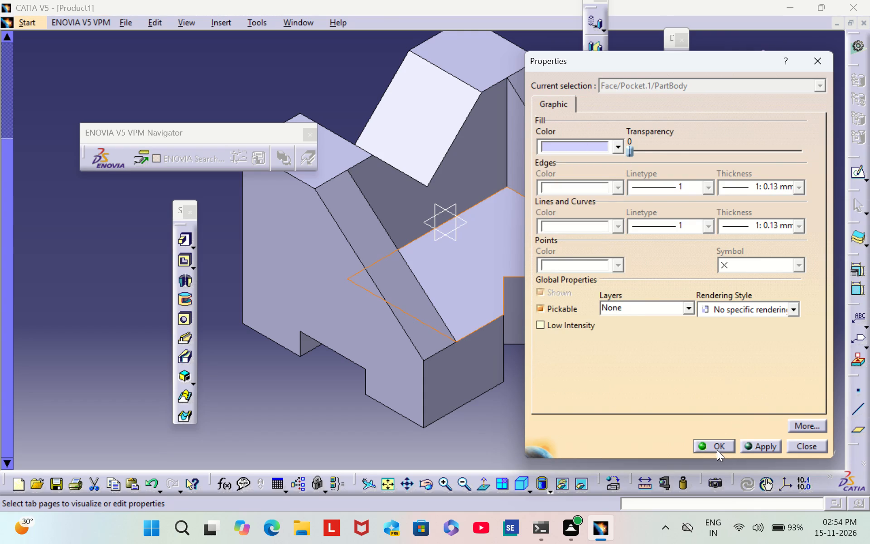
left_click(716, 448)
Set the fill colour of the two vertical front end faces on either side of the V notch to dark red.
right_click(478, 374)
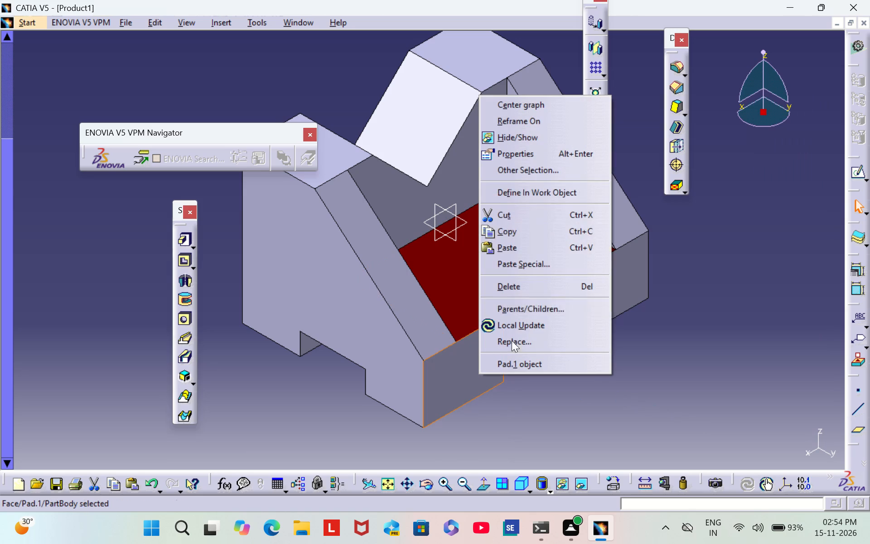
left_click(562, 160)
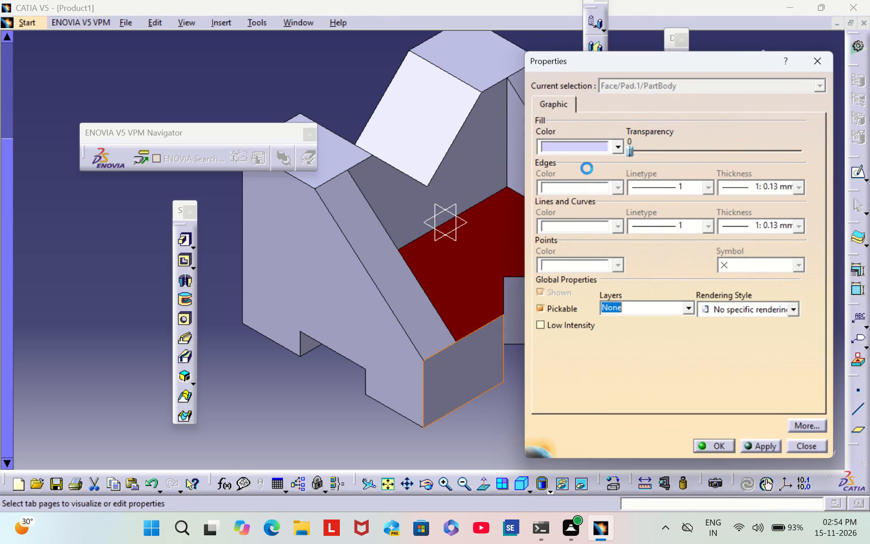
left_click(599, 148)
left_click(606, 358)
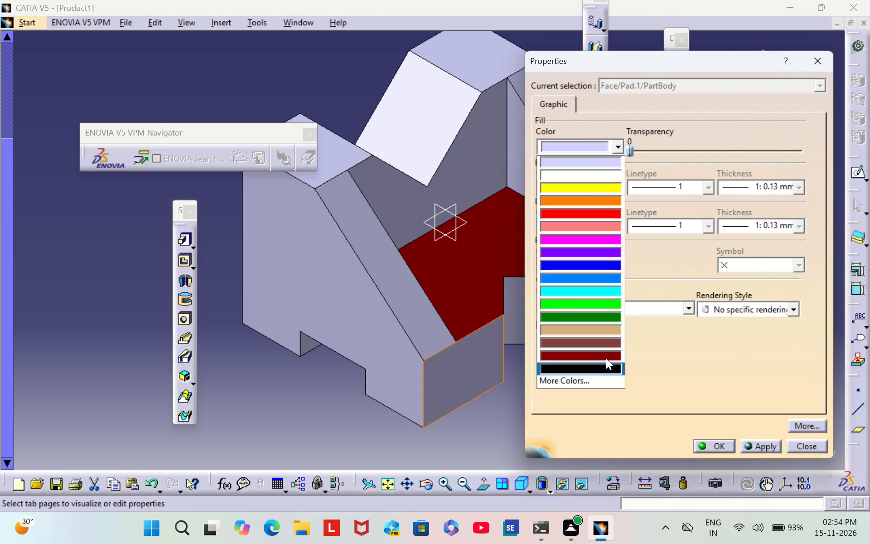
left_click(715, 448)
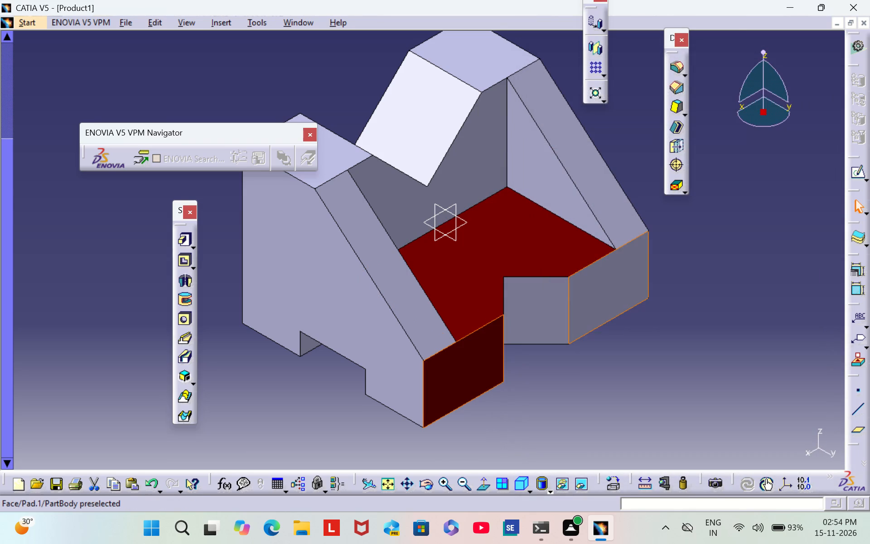
right_click(605, 307)
left_click(657, 85)
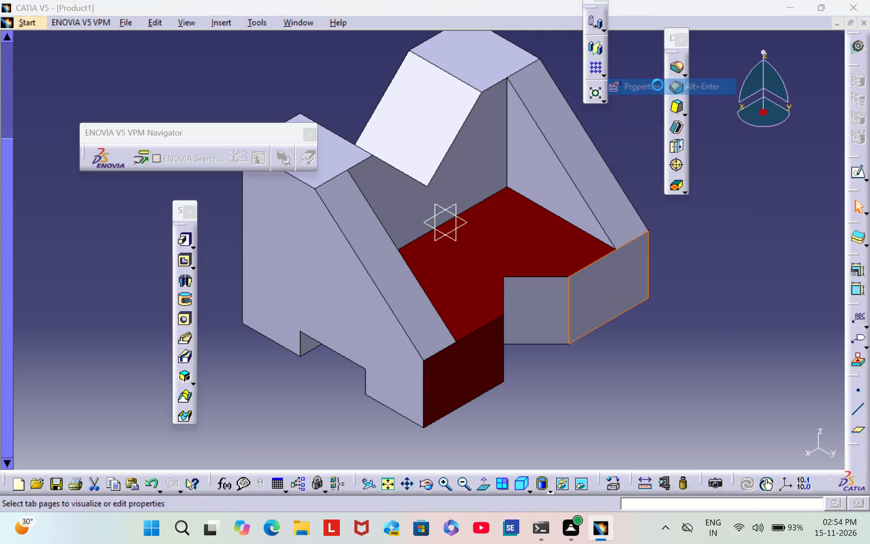
left_click(597, 141)
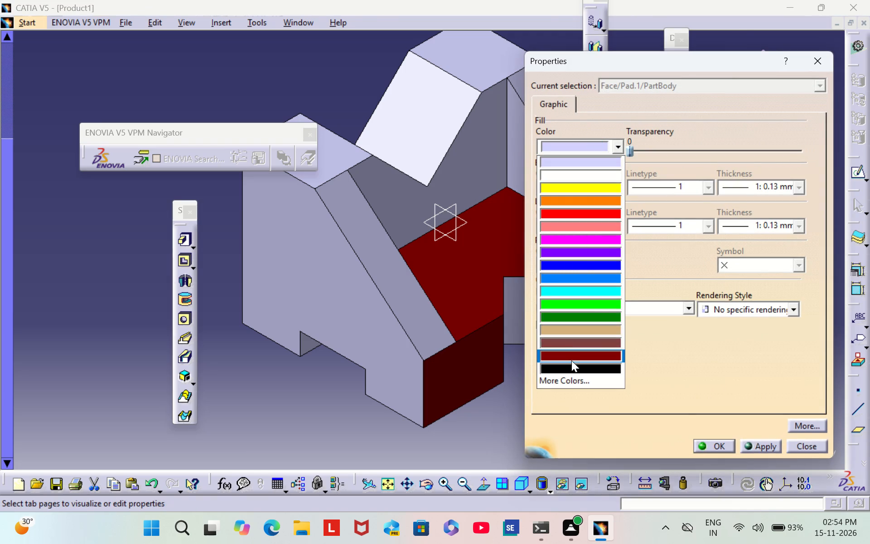
left_click(571, 358)
left_click(713, 443)
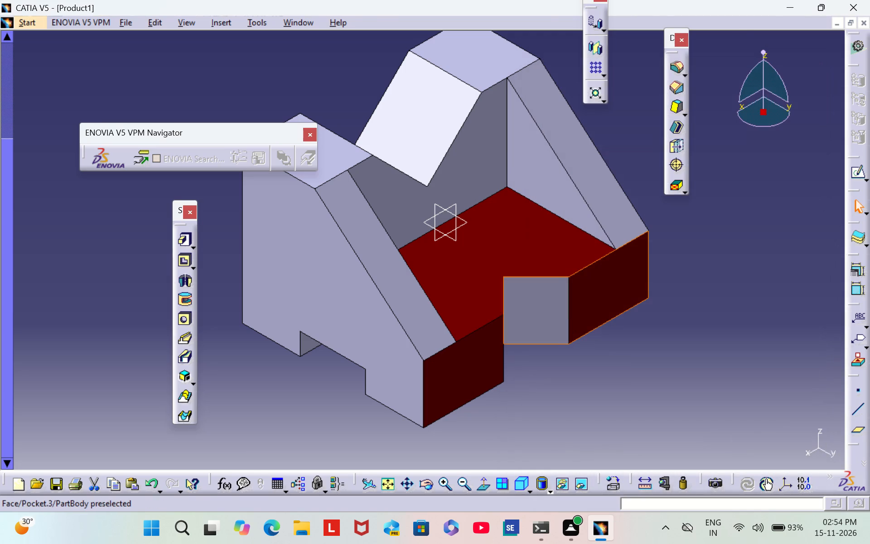
Set the fill colour of both inner faces of the V notch in the base's front edge to dark red.
right_click(540, 317)
left_click(611, 92)
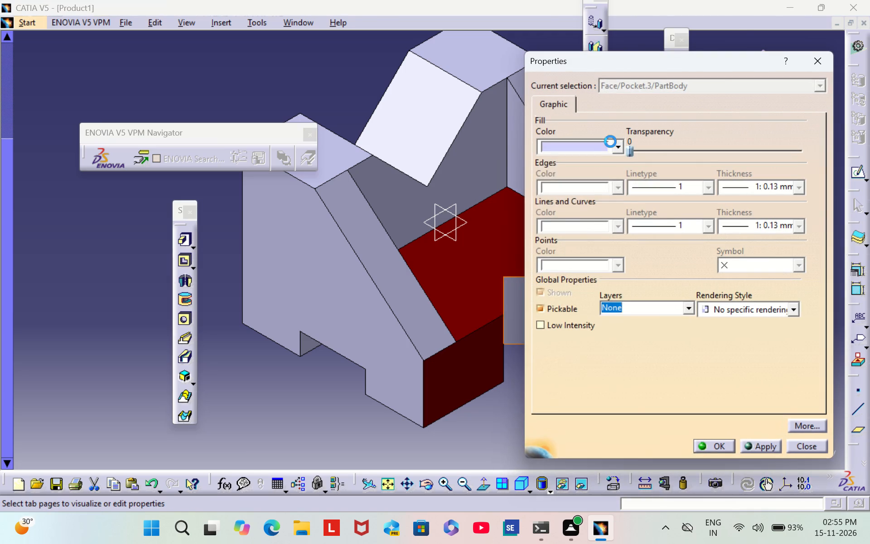
left_click(610, 141)
left_click(609, 355)
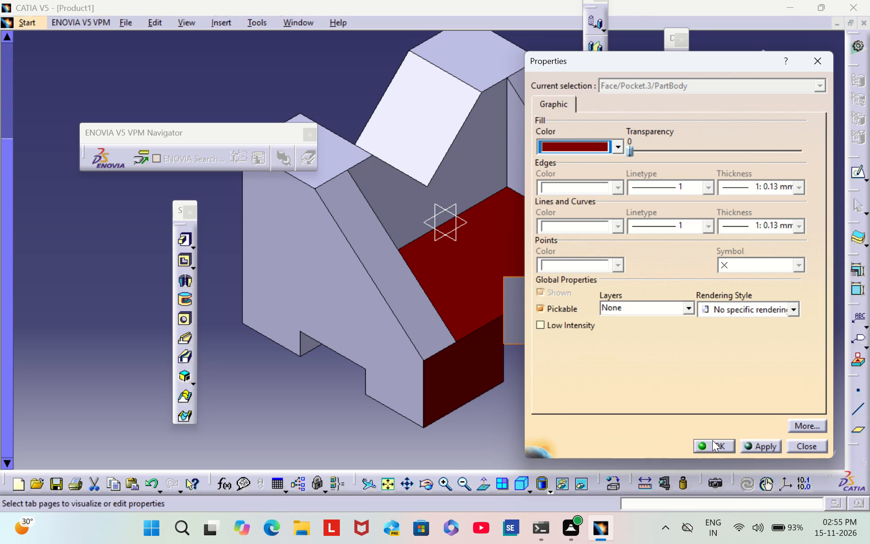
left_click(712, 441)
middle_click_drag(676, 286, 677, 285)
scroll(677, 285, "down", 1)
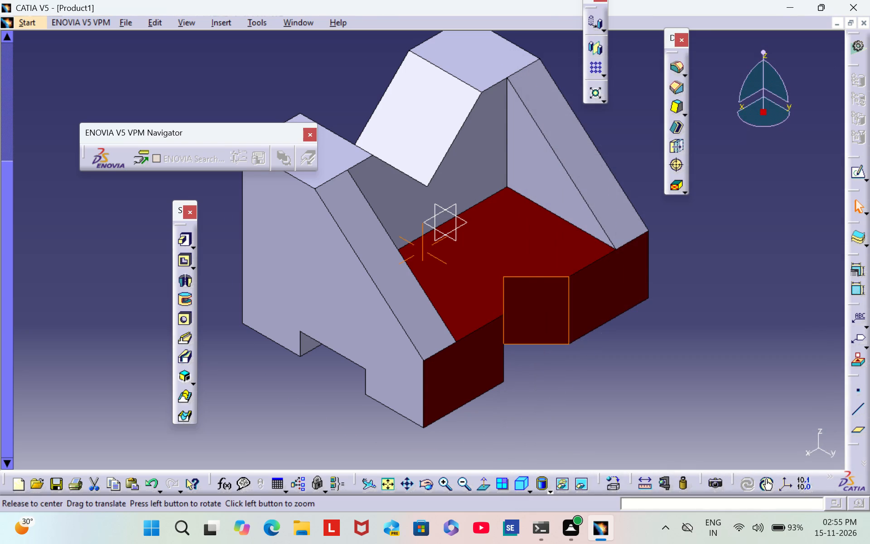
middle_click_drag(677, 285, 468, 323)
right_click_drag(677, 285, 468, 323)
right_click(481, 360)
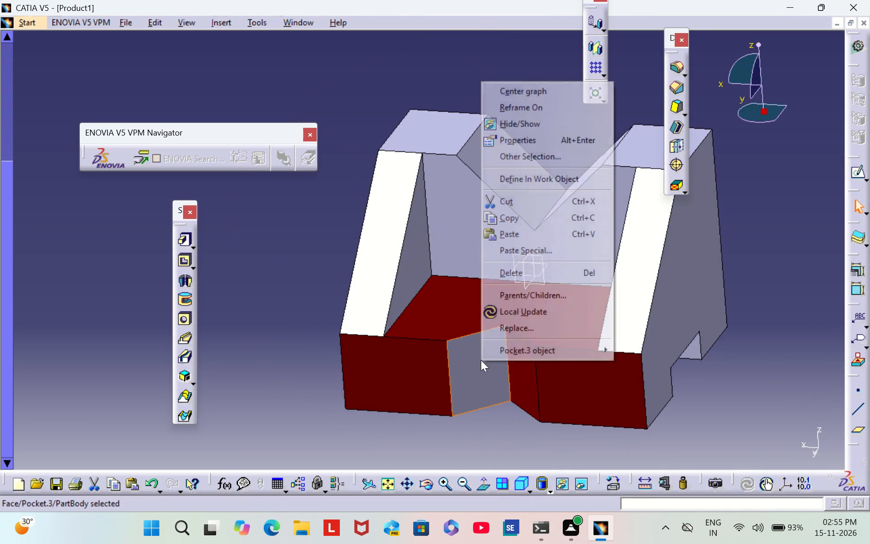
left_click(531, 143)
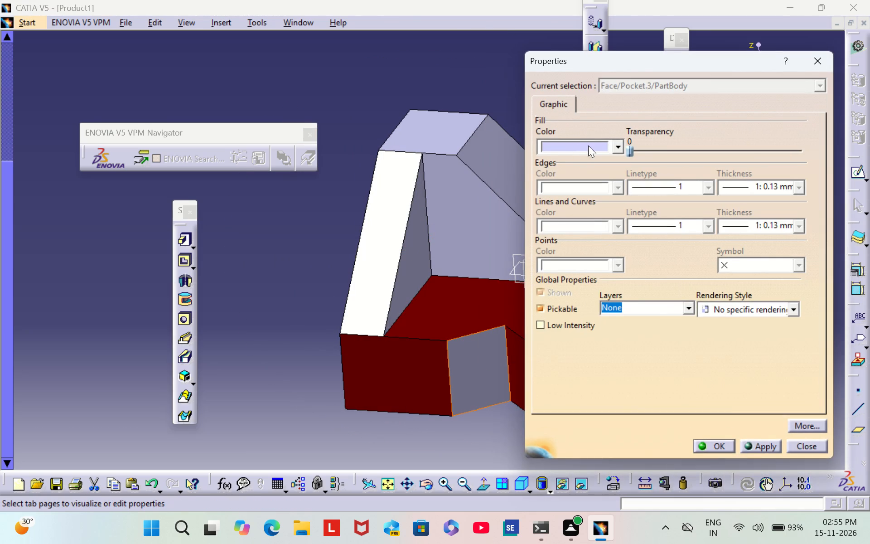
left_click(585, 149)
left_click(599, 352)
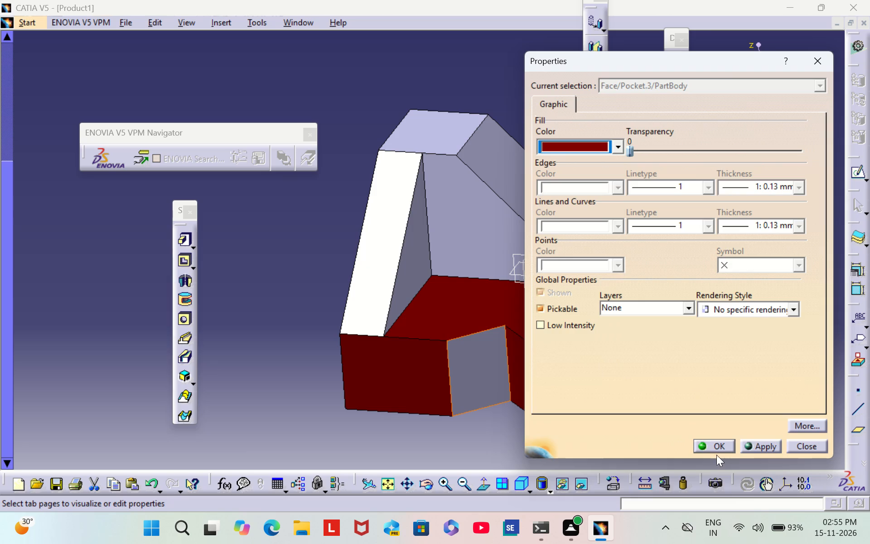
left_click(712, 445)
Set the fill colour of one sloped face of the V cut in the rear wall to dark red.
middle_click_drag(252, 368, 256, 367)
scroll(254, 367, "down", 1)
right_click_drag(256, 367, 491, 296)
middle_click_drag(256, 367, 491, 296)
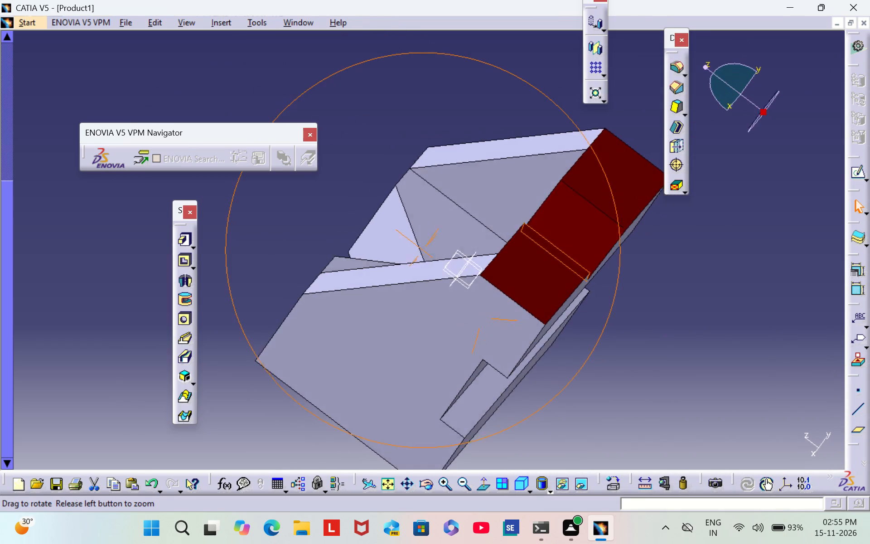
right_click_drag(491, 296, 503, 299)
middle_click_drag(491, 296, 575, 323)
left_click(594, 305)
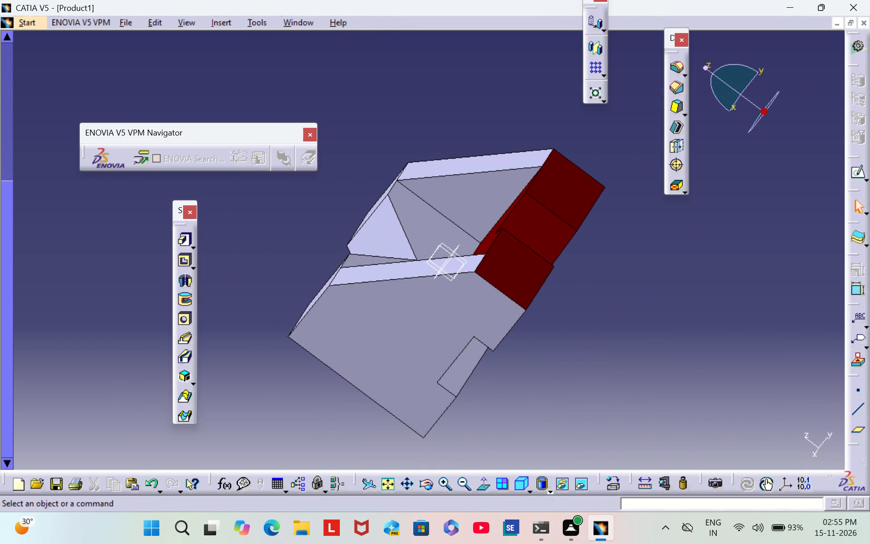
middle_click_drag(297, 387, 643, 269)
right_click_drag(299, 386, 643, 269)
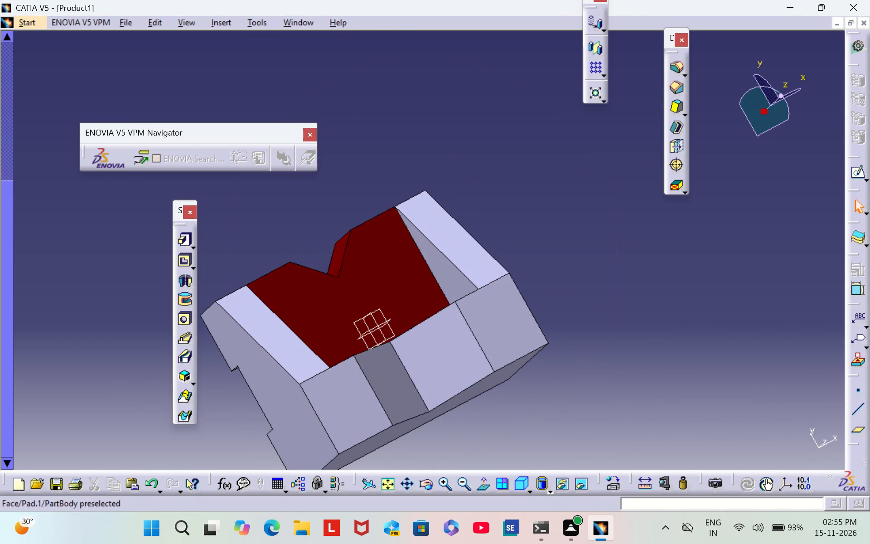
right_click(438, 346)
left_click(507, 122)
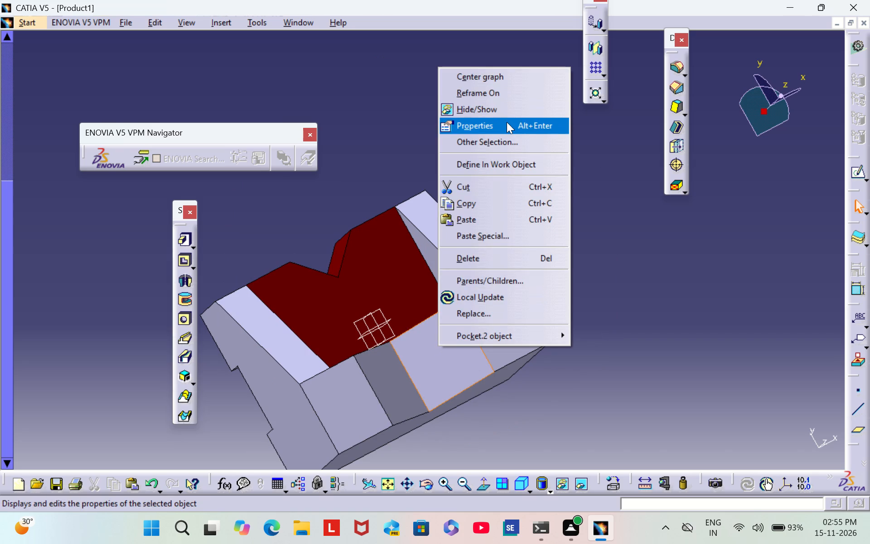
left_click(570, 139)
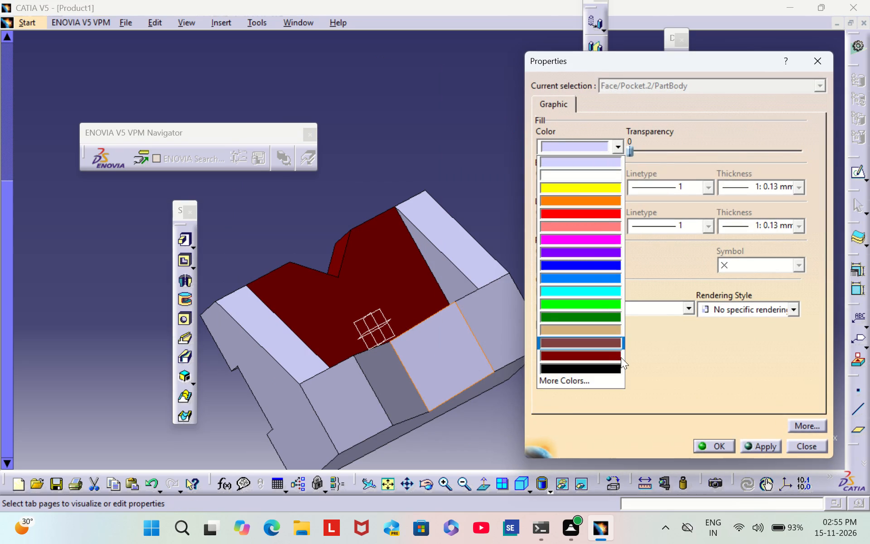
left_click(621, 357)
left_click(710, 443)
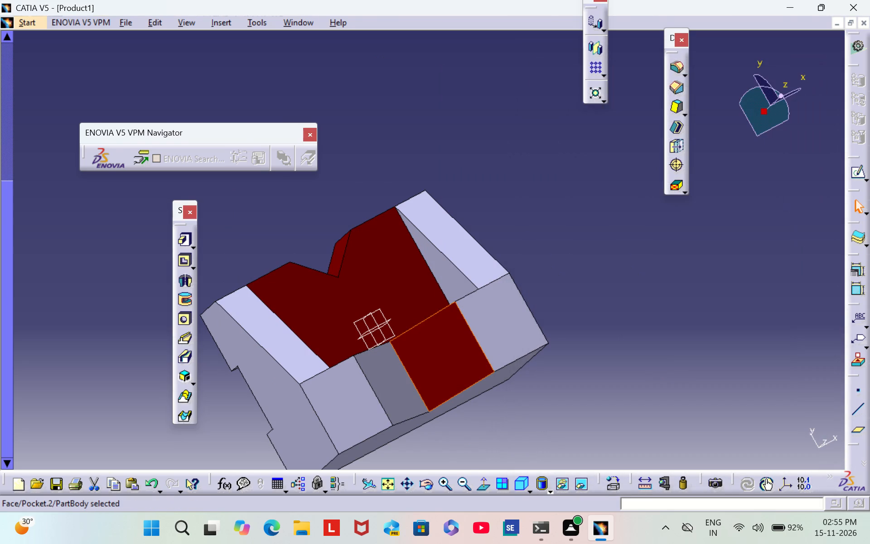
Set the fill colour of the long sloped face on the side wall beside that coloured V-cut face to dark red.
right_click(456, 243)
left_click(522, 296)
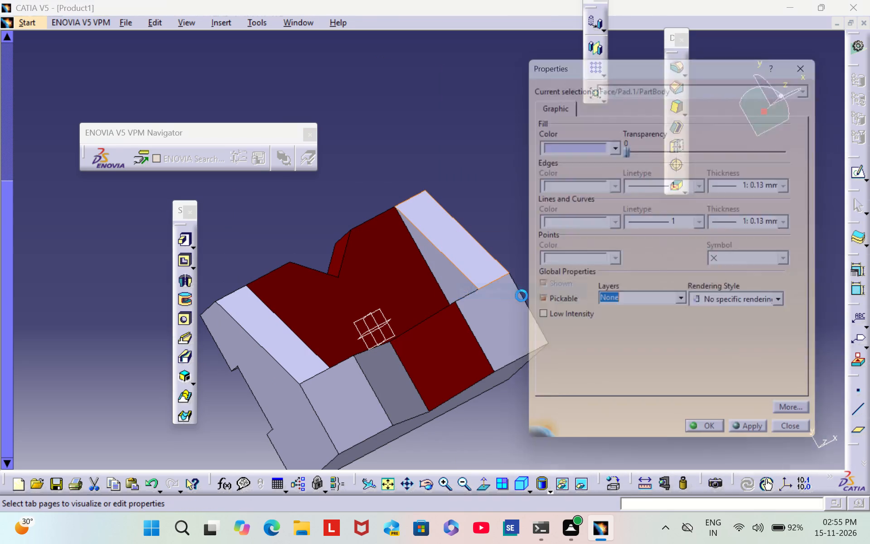
left_click(582, 149)
left_click(598, 362)
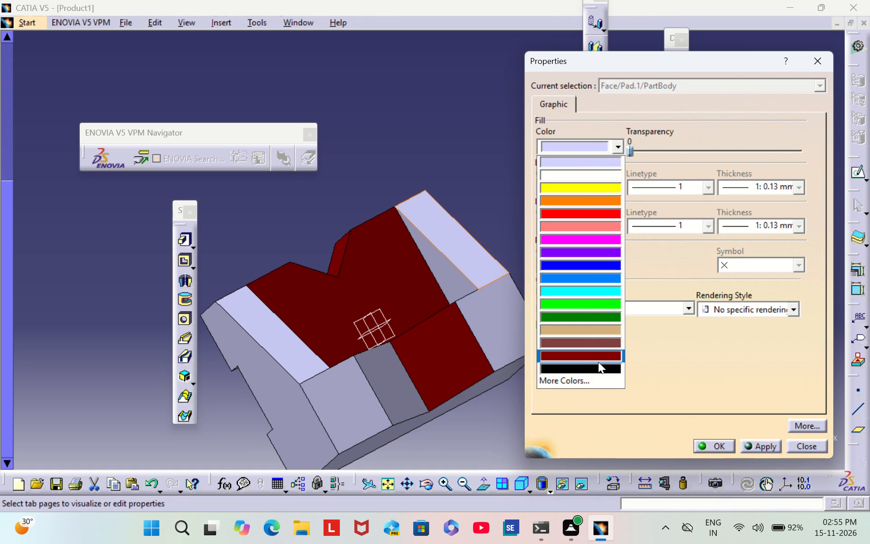
left_click(714, 442)
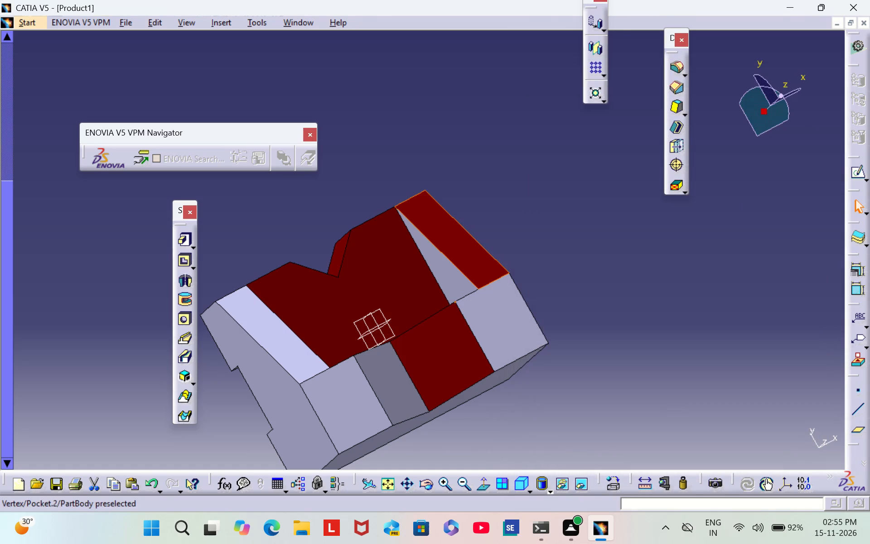
Set the fill colour of the flat top face between the coloured side slope and the V cut to dark red.
right_click(491, 313)
left_click(522, 97)
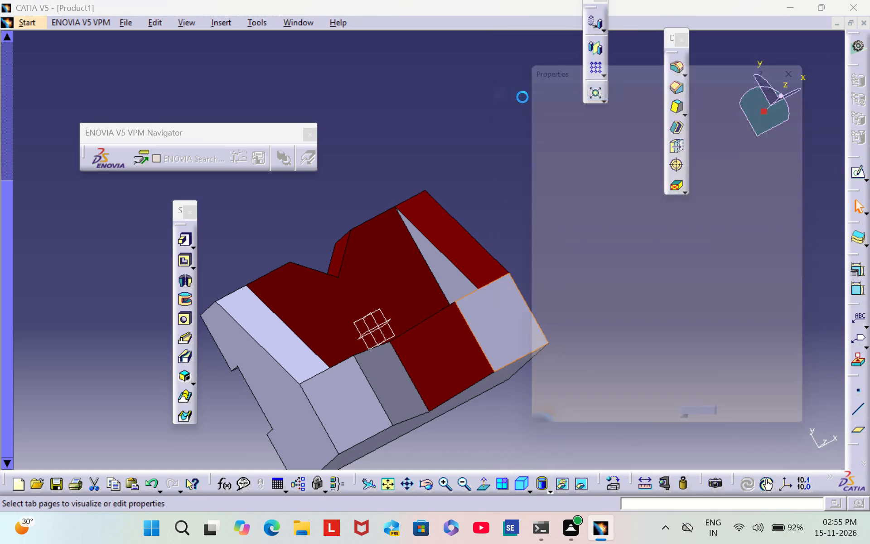
left_click(561, 146)
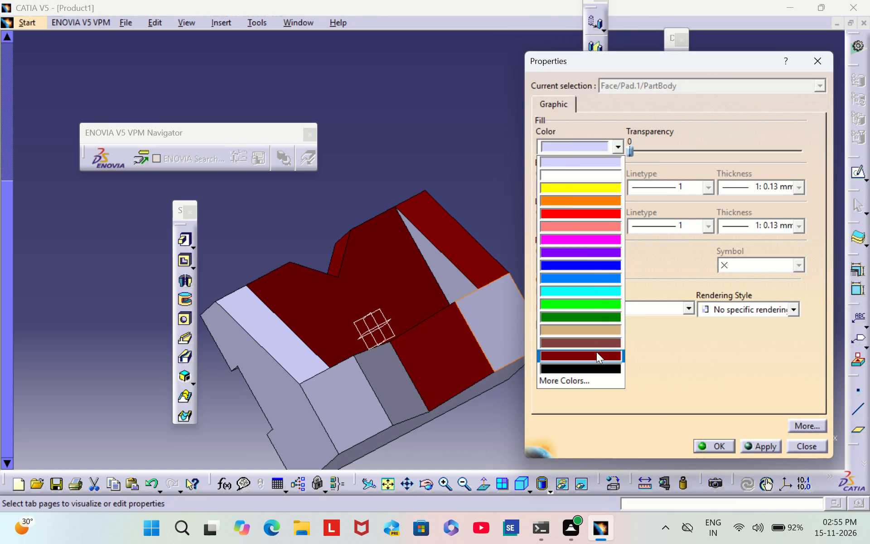
left_click(596, 352)
left_click(715, 447)
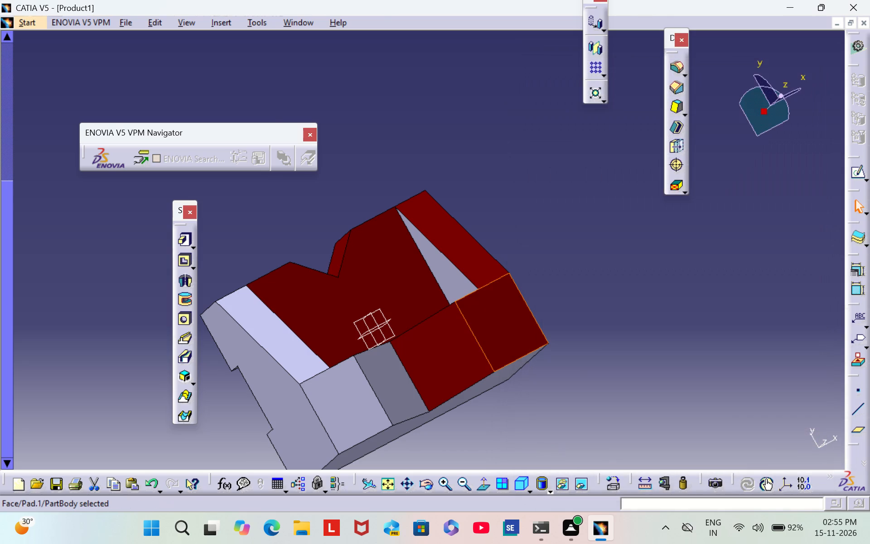
Set the fill colour of the other sloped face of the rear wall's V cut to dark red.
middle_click_drag(587, 367, 735, 318)
right_click_drag(588, 367, 735, 318)
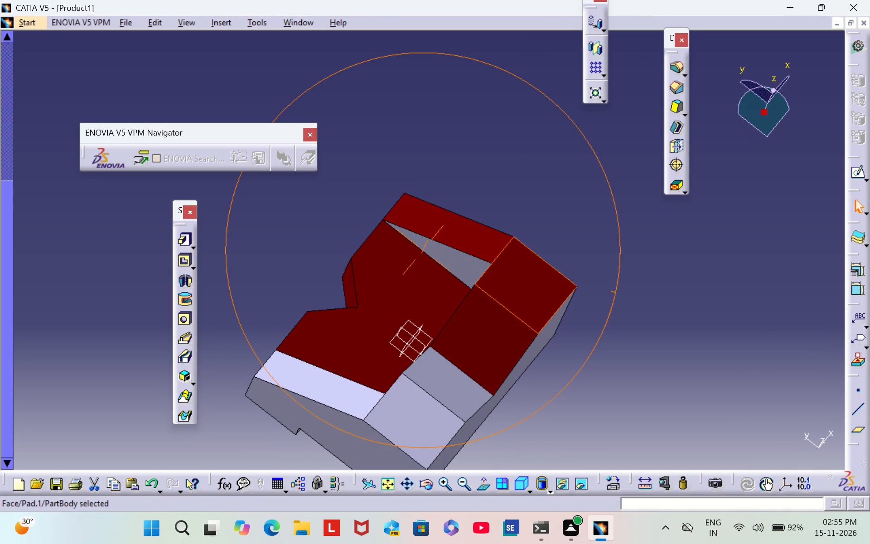
middle_click_drag(577, 427, 609, 326)
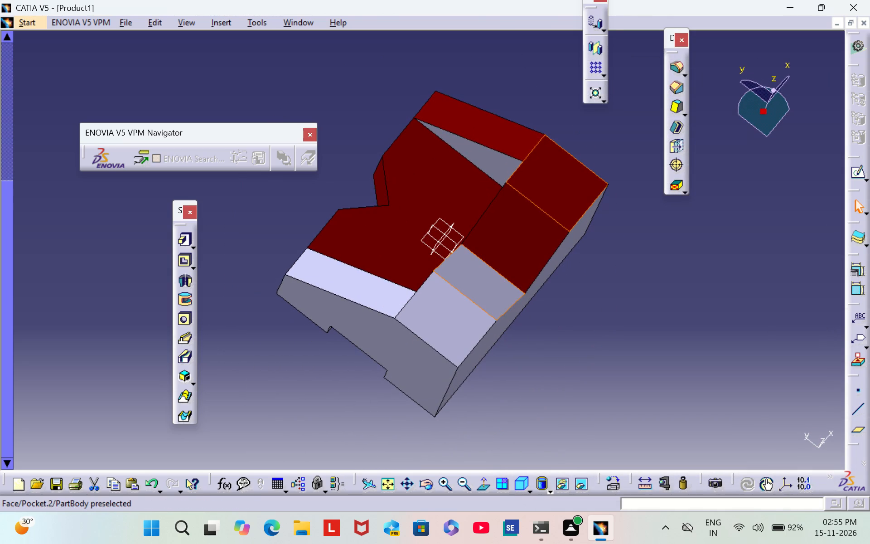
right_click(482, 290)
left_click(517, 64)
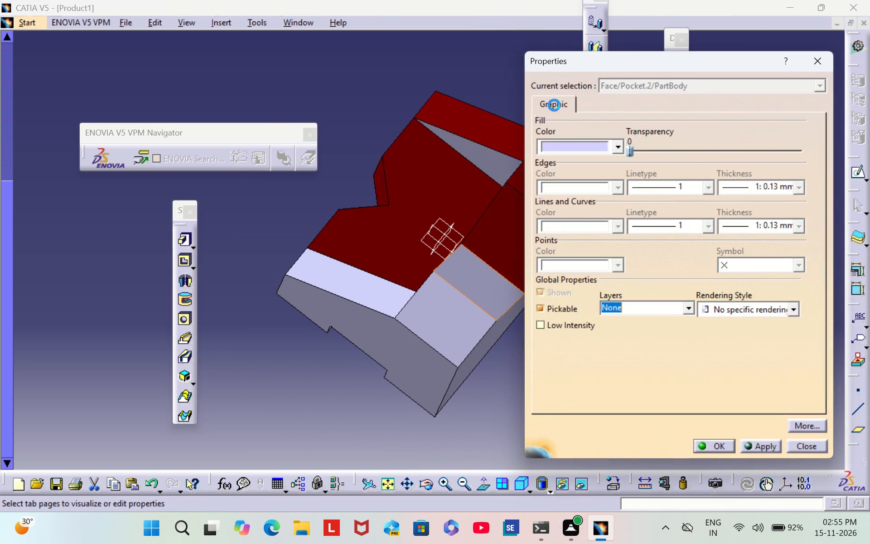
left_click(574, 148)
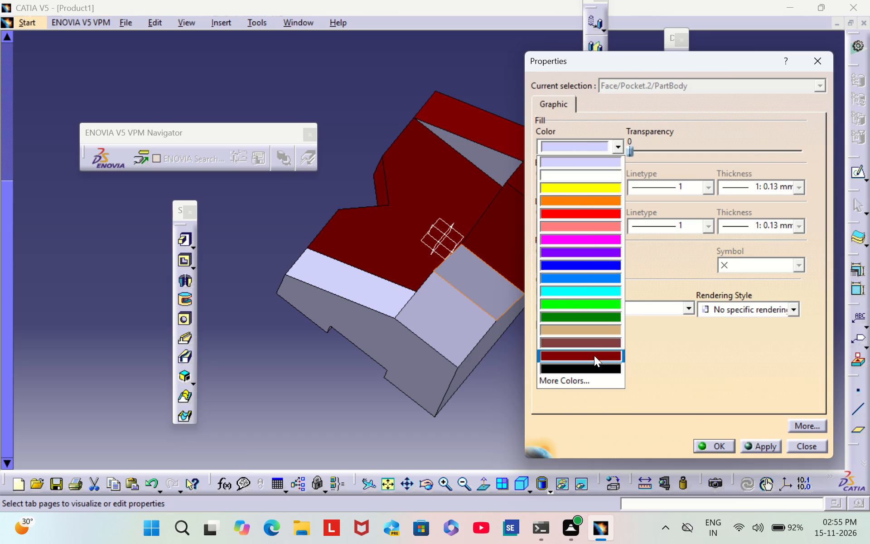
left_click(594, 355)
left_click(714, 447)
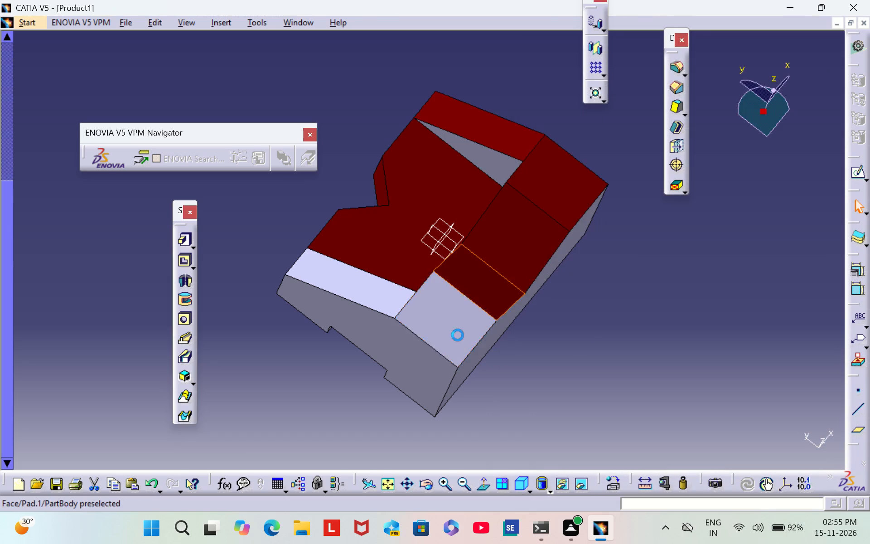
Set the fill colour of the flat face on the other side of the rear wall's V cut to dark red.
right_click(458, 335)
left_click(485, 113)
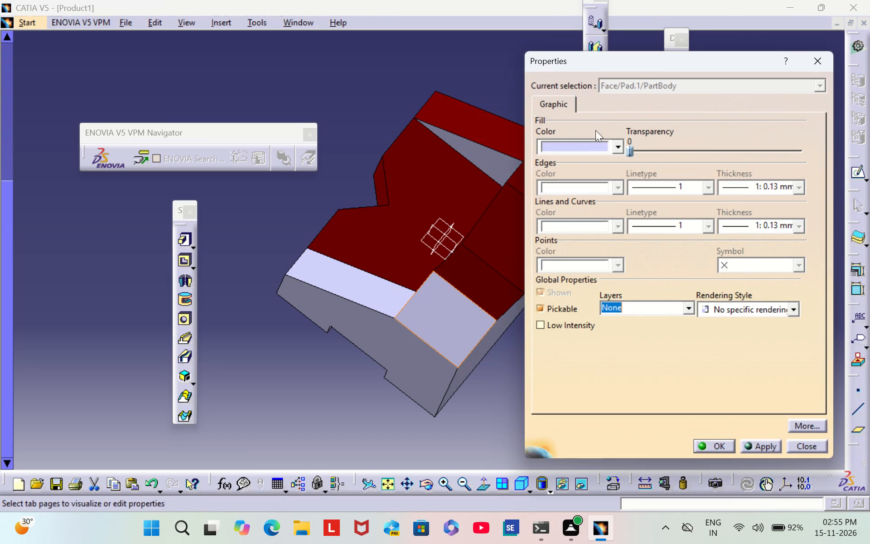
left_click(604, 149)
left_click(598, 352)
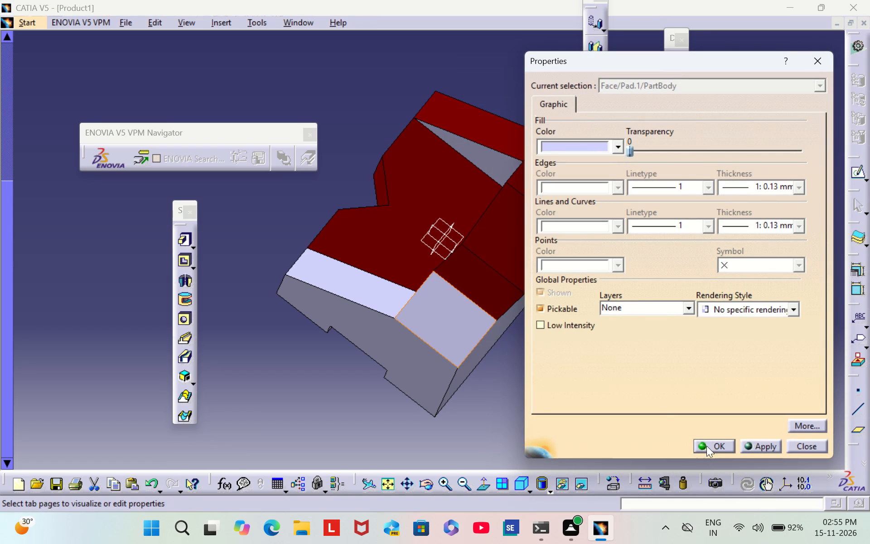
left_click(706, 444)
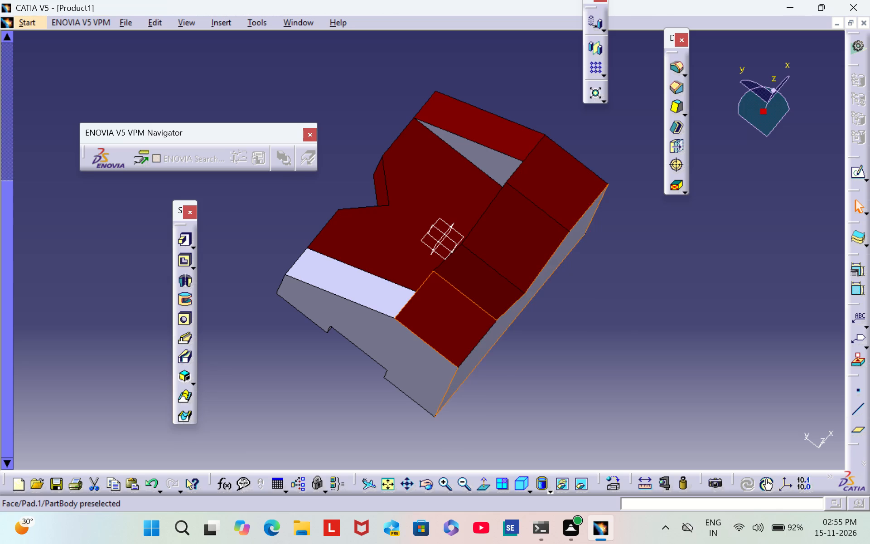
Set the fill colour of the long outer face running beneath the coloured V-cut side faces to dark red.
right_click(496, 338)
left_click(531, 117)
left_click(562, 151)
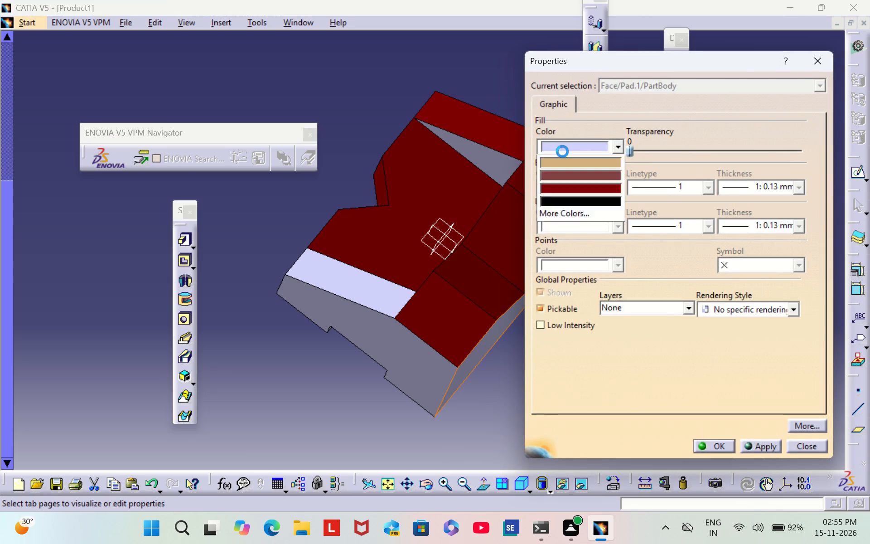
left_click(609, 356)
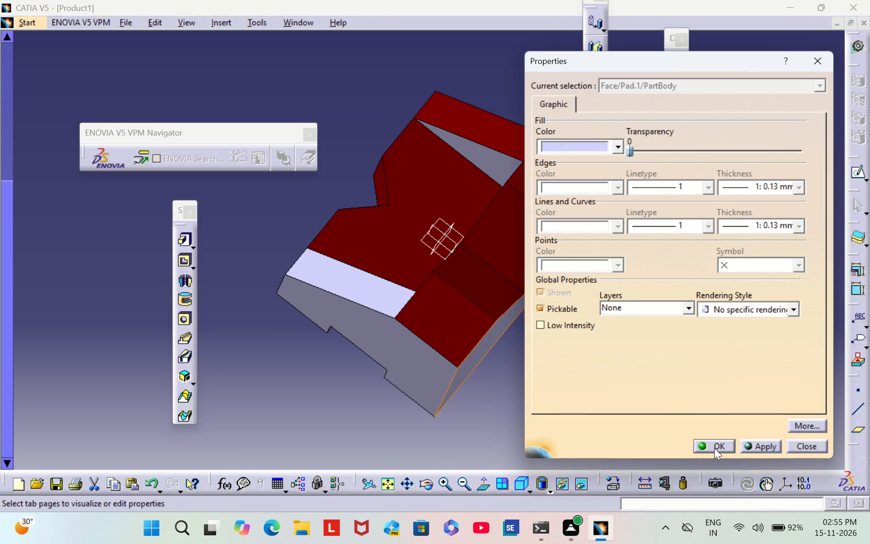
left_click(715, 448)
Set the fill colour of the end profile face containing the rectangular base notch to dark red.
right_click(400, 360)
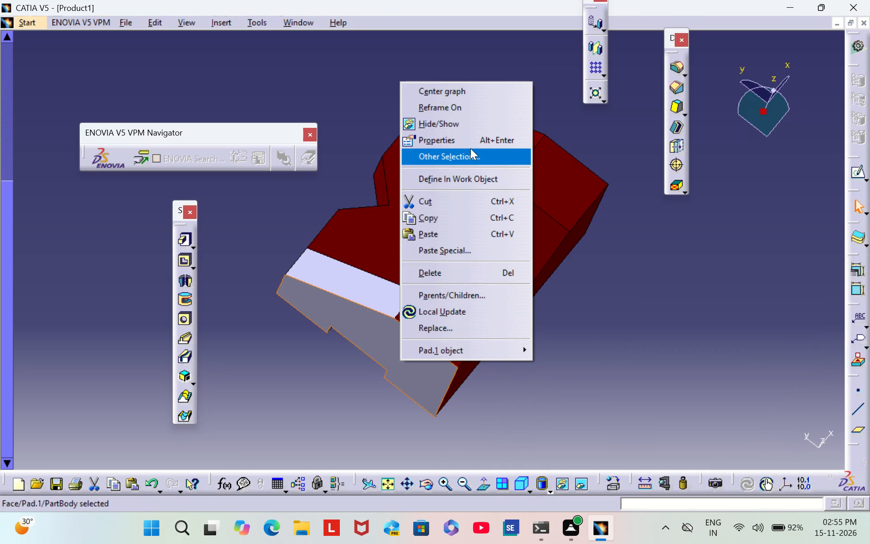
left_click(471, 142)
left_click(590, 146)
left_click(590, 346)
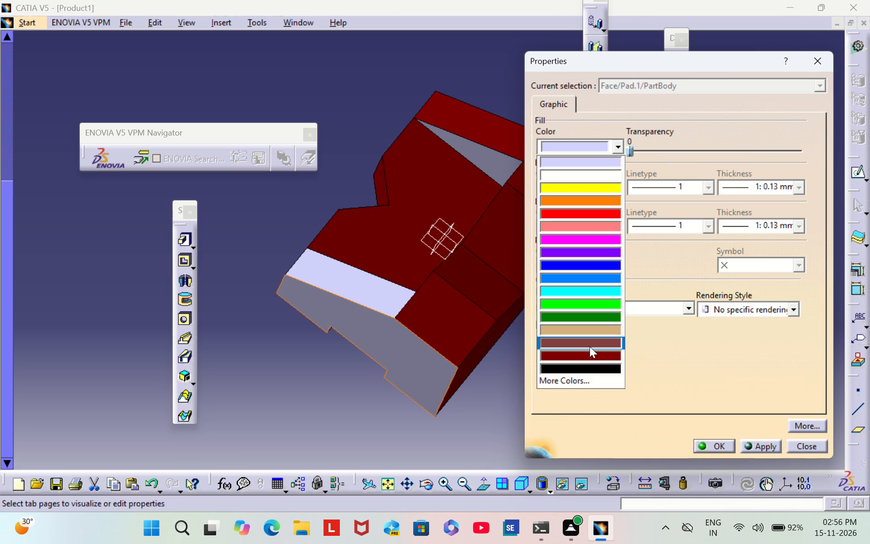
left_click(568, 148)
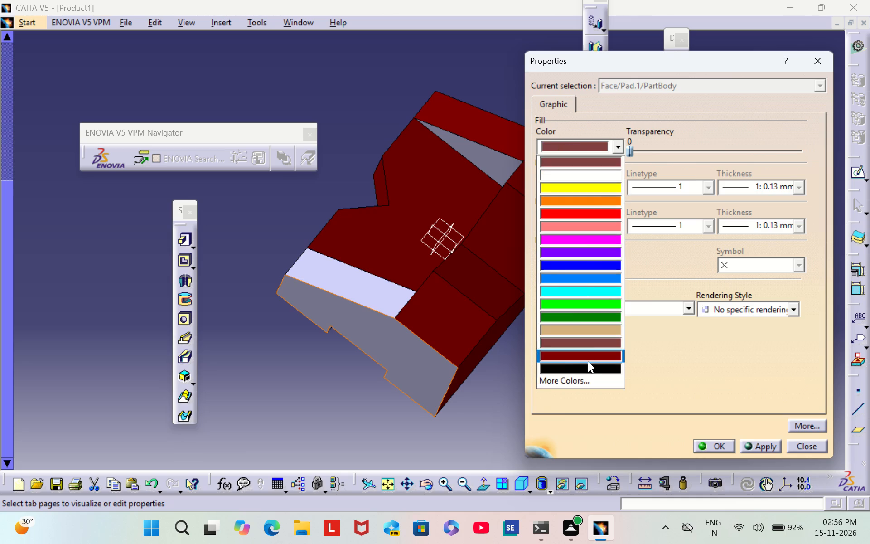
left_click(586, 358)
left_click(711, 442)
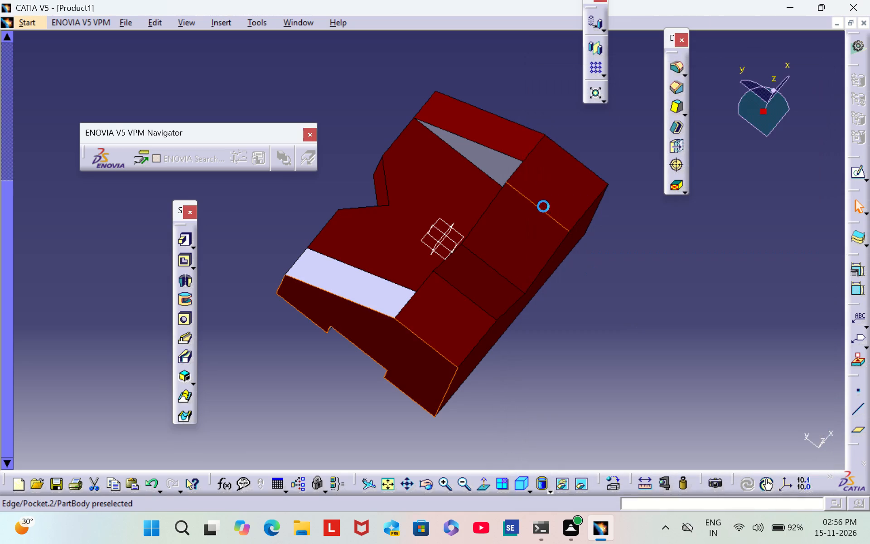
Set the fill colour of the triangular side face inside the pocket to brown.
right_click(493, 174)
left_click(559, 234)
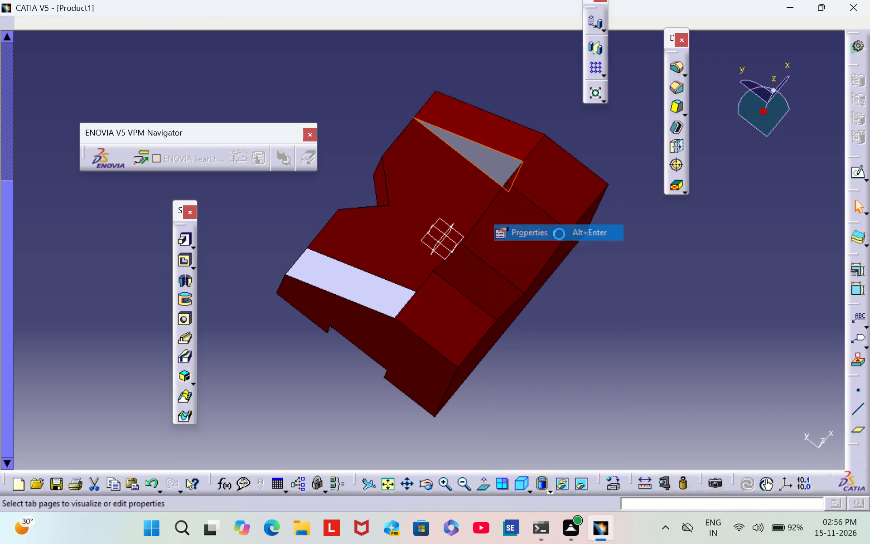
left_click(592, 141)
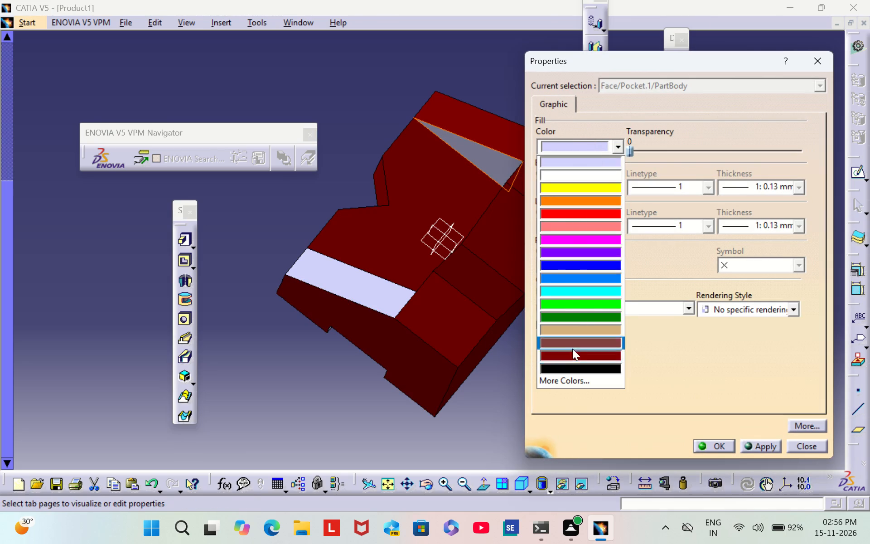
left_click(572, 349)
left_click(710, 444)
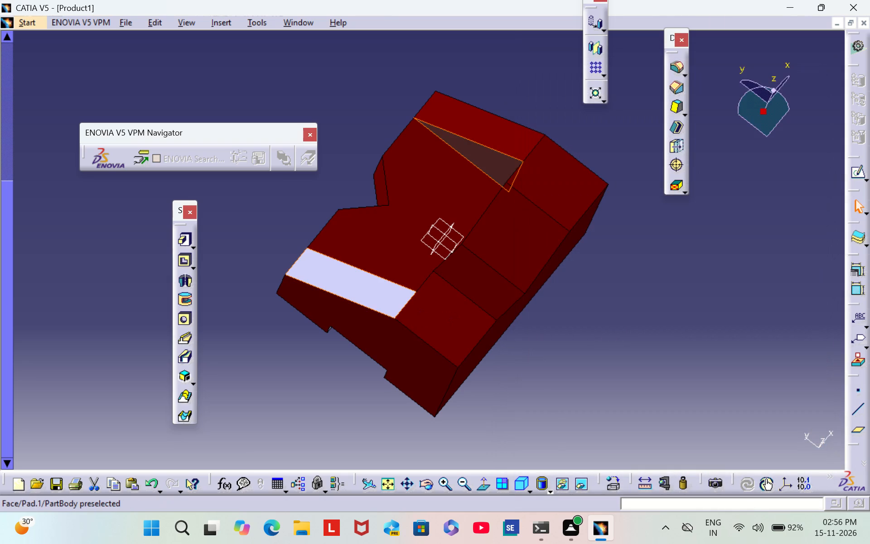
Set the fill colour of the narrow sloped strip between the notched end face and the pocket to dark red.
right_click(381, 302)
left_click(471, 87)
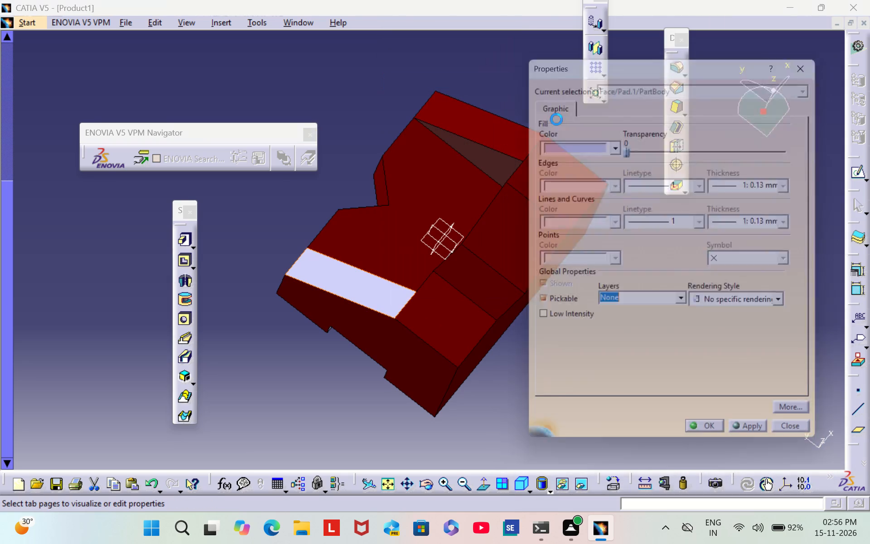
left_click(572, 148)
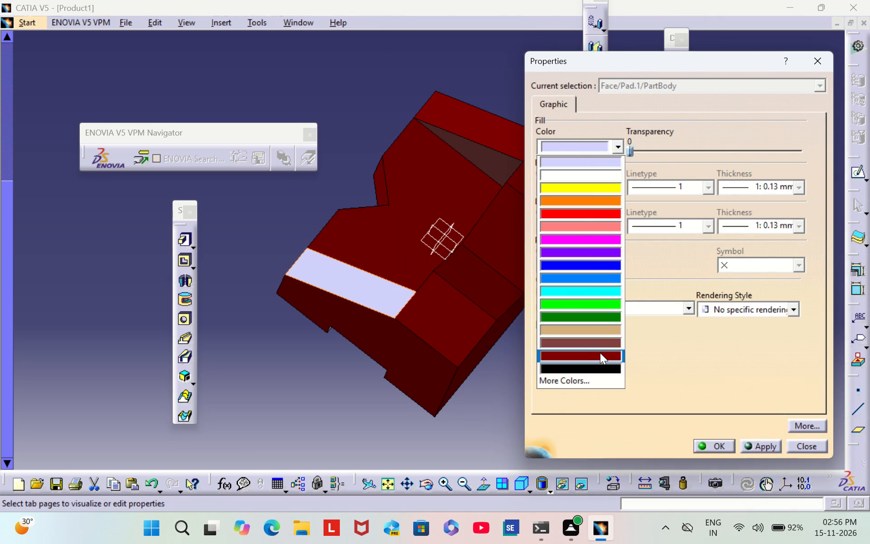
left_click(600, 353)
left_click(709, 445)
left_click(640, 346)
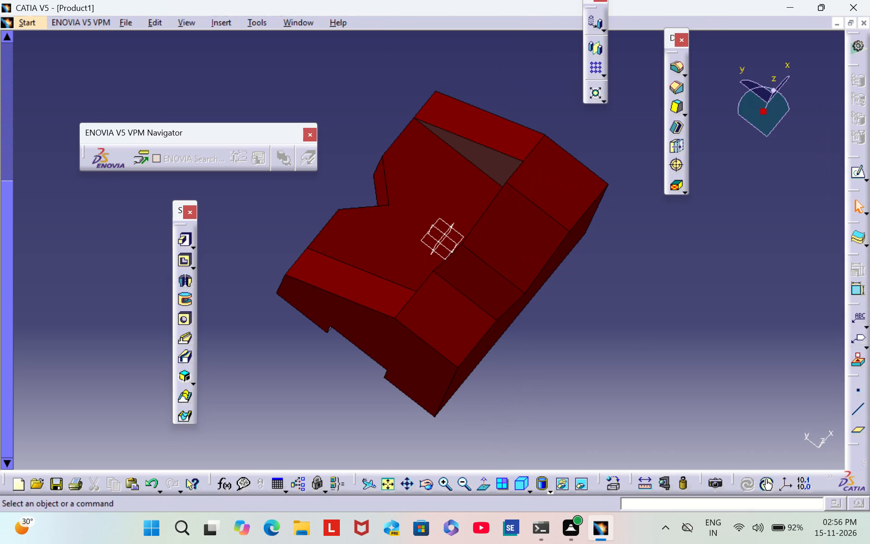
Set the fill colour of the inner pocket face notched by the V cut to dark red.
scroll(369, 375, "down", 1)
middle_click_drag(369, 374, 698, 297)
right_click_drag(371, 373, 698, 297)
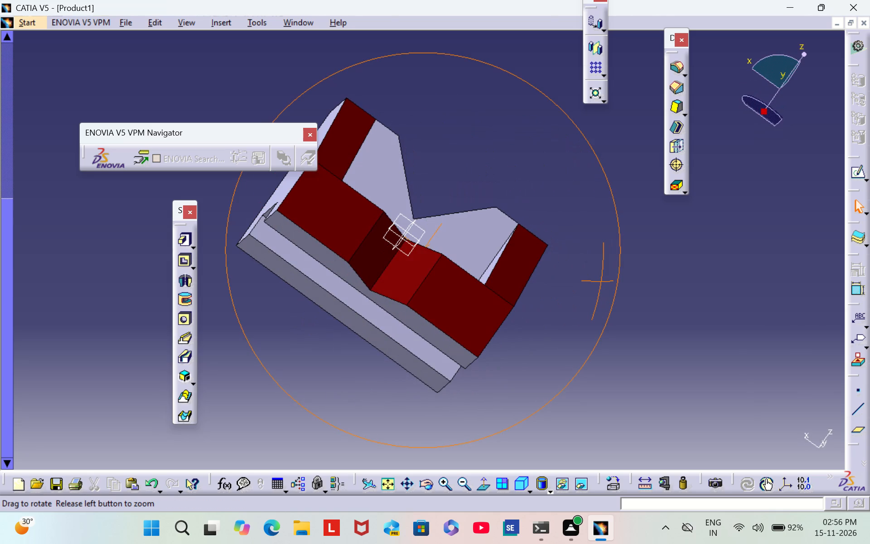
right_click_drag(698, 297, 476, 376)
middle_click_drag(698, 297, 476, 378)
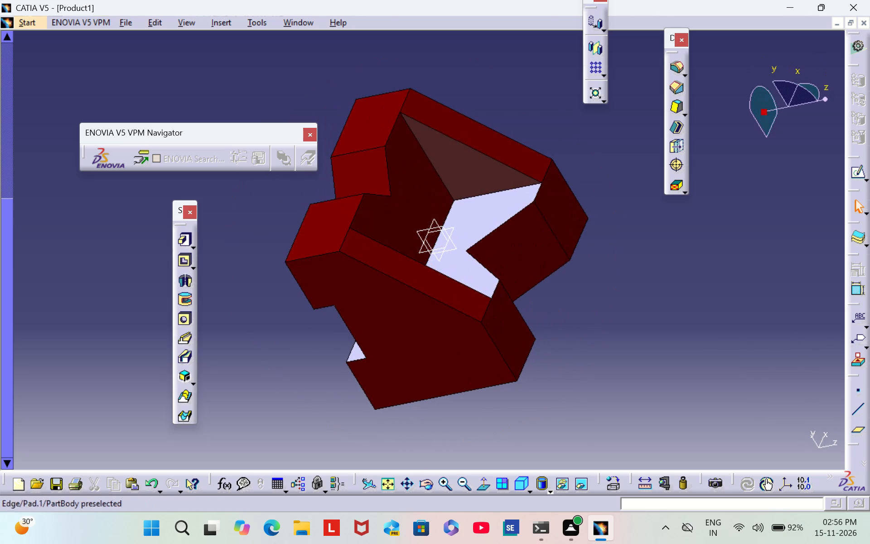
right_click(481, 223)
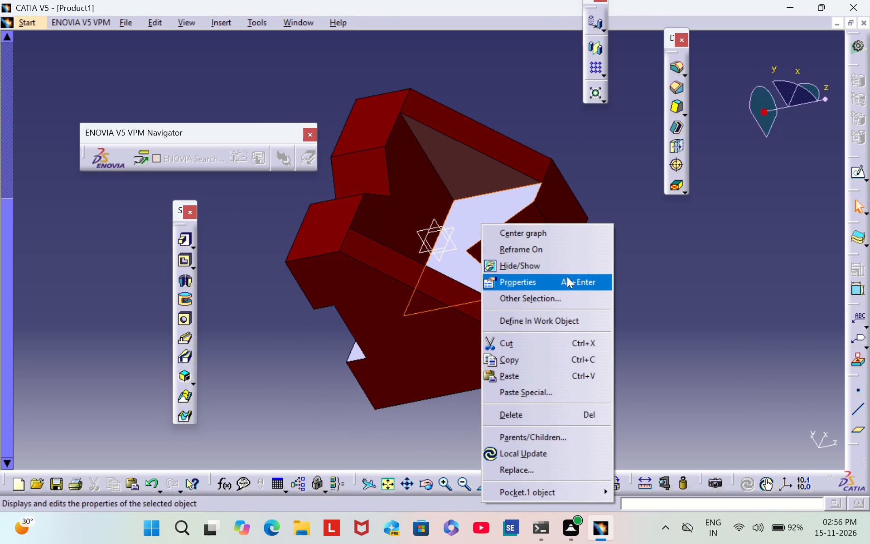
left_click(567, 277)
left_click(572, 141)
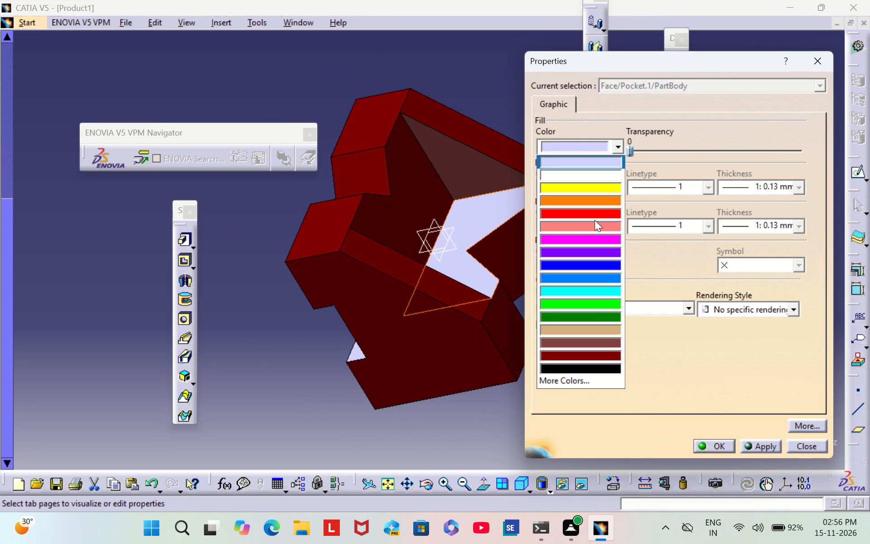
left_click(599, 359)
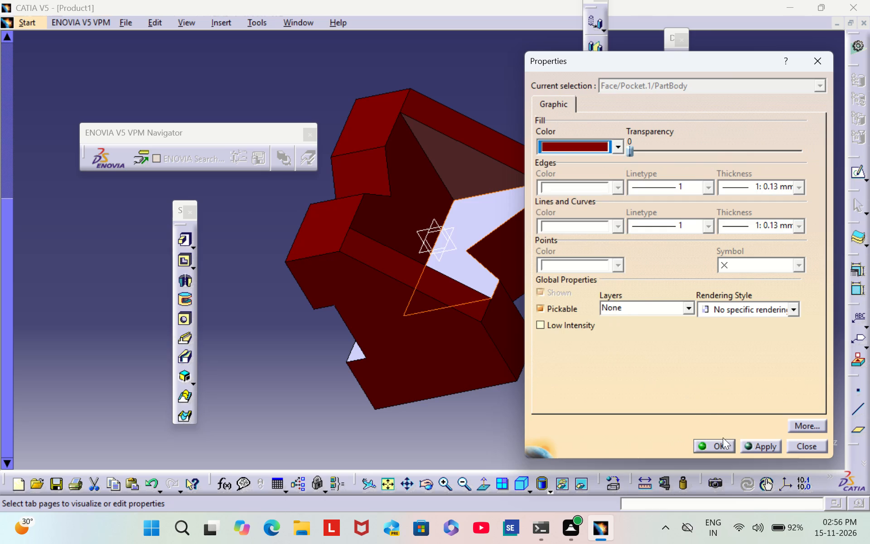
left_click(722, 445)
Set the fill colour of the triangular side face inside the pocket to dark red.
right_click(455, 176)
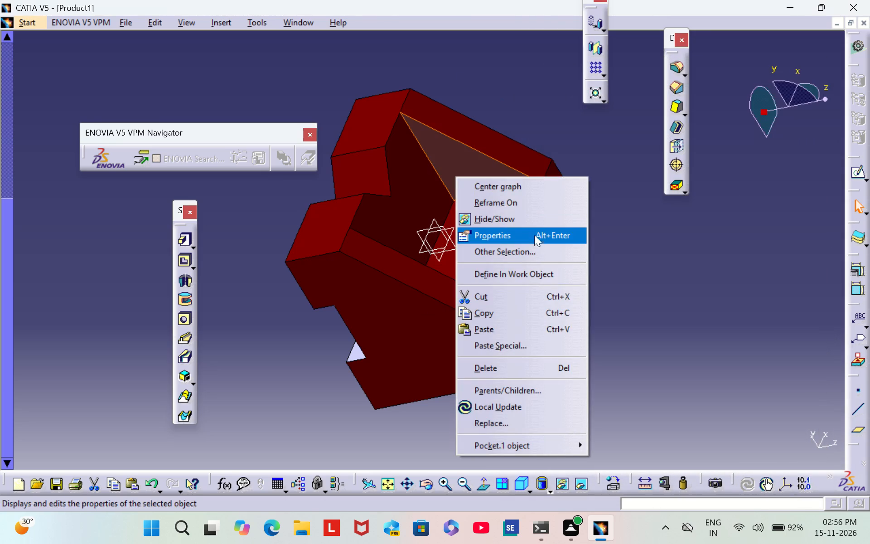
left_click(535, 238)
left_click(579, 140)
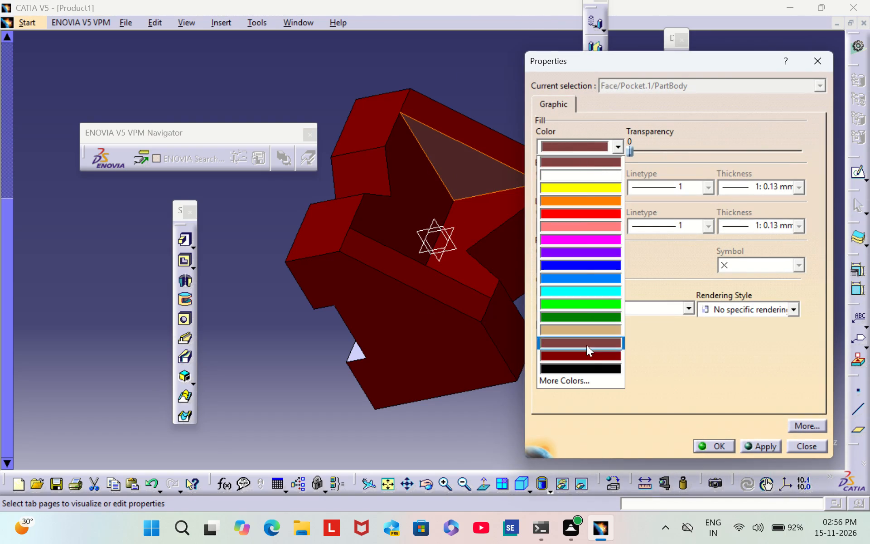
left_click(589, 355)
left_click(710, 444)
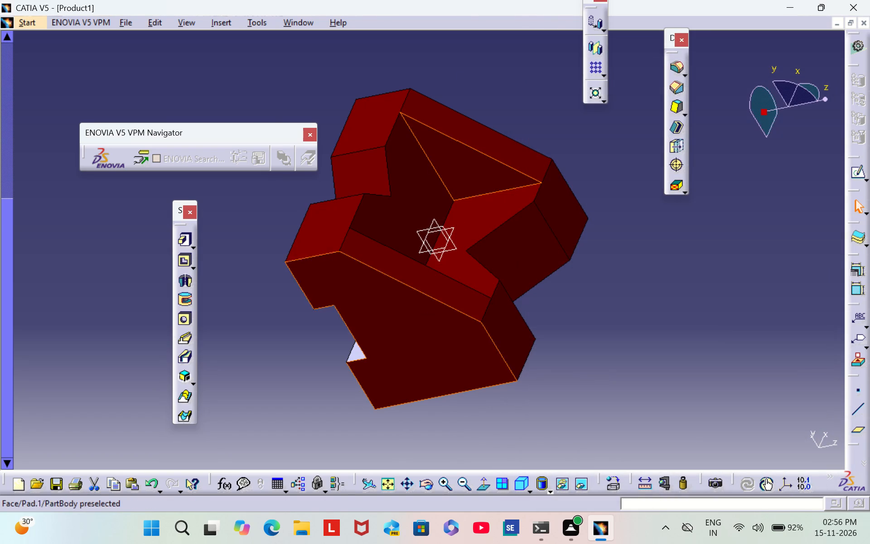
Set the fill colour of the opposite end profile face, beside the rectangular base cut, to dark red.
middle_click_drag(238, 357, 713, 130)
scroll(241, 357, "down", 1)
right_click_drag(244, 357, 713, 130)
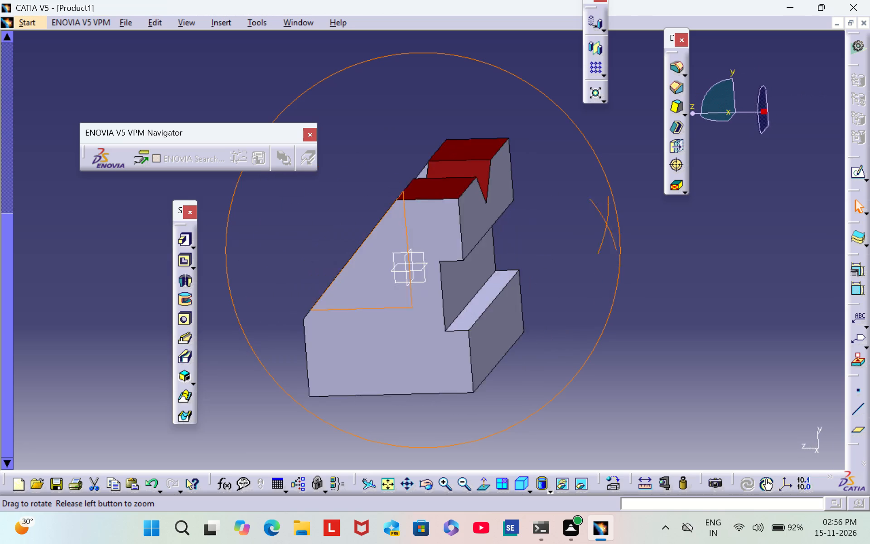
right_click_drag(713, 130, 714, 128)
middle_click_drag(713, 130, 715, 128)
right_click(388, 377)
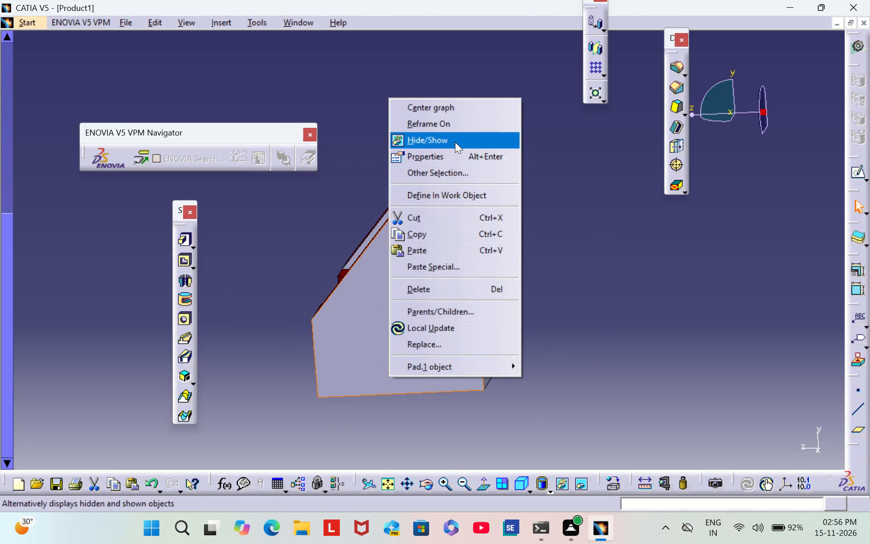
left_click(453, 151)
left_click(574, 149)
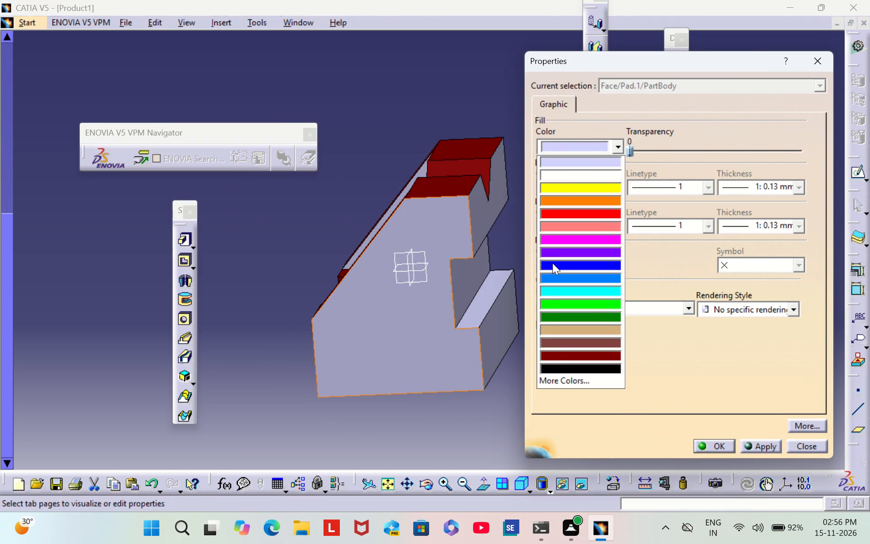
left_click(554, 347)
left_click(561, 150)
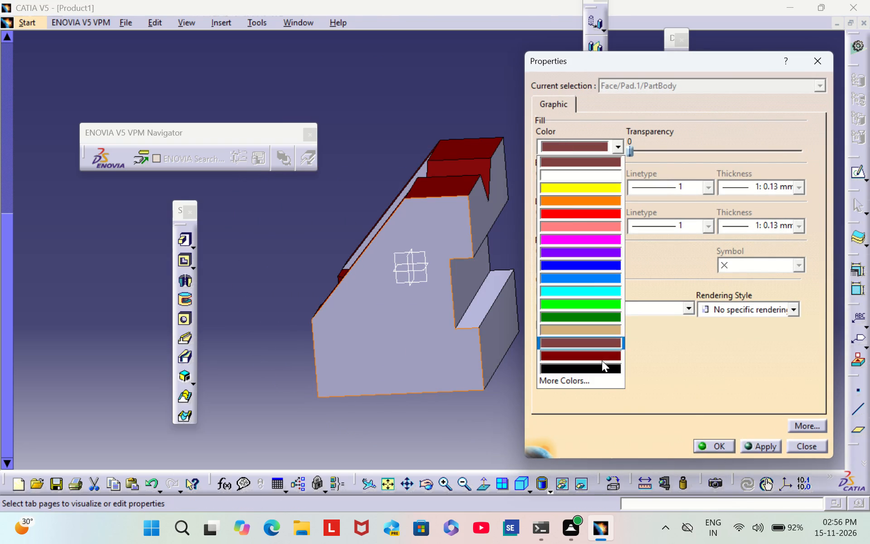
left_click(597, 361)
left_click(718, 448)
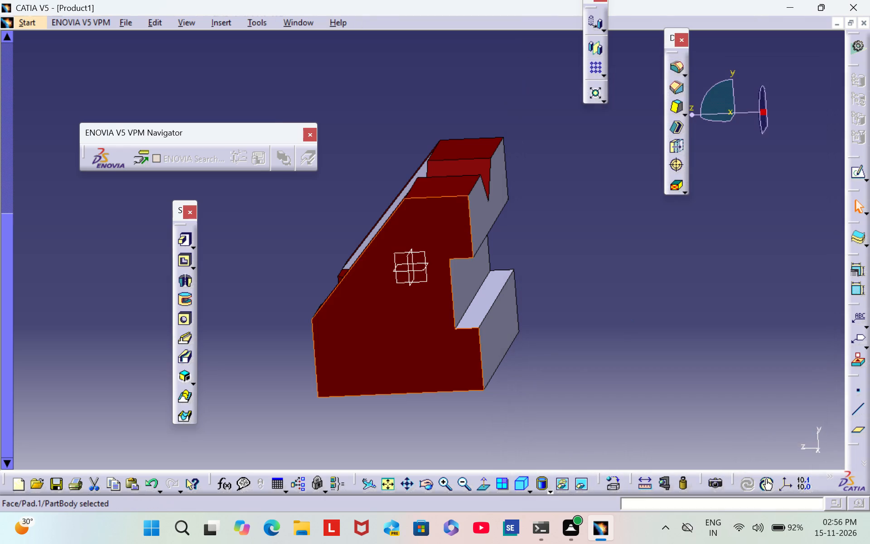
Set the fill colour of the recessed floor face of the rectangular base cut to dark red.
middle_click_drag(631, 315, 469, 277)
right_click_drag(632, 314, 469, 276)
right_click(464, 260)
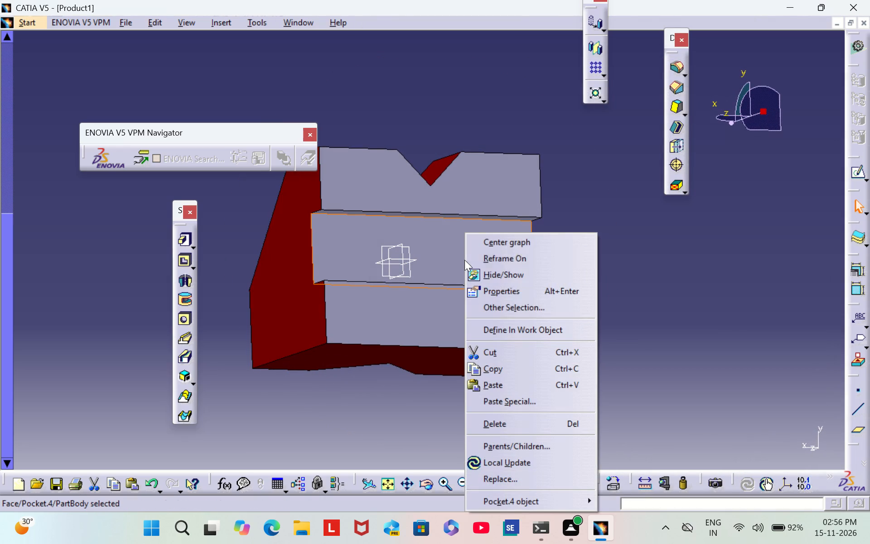
left_click(542, 295)
left_click(574, 146)
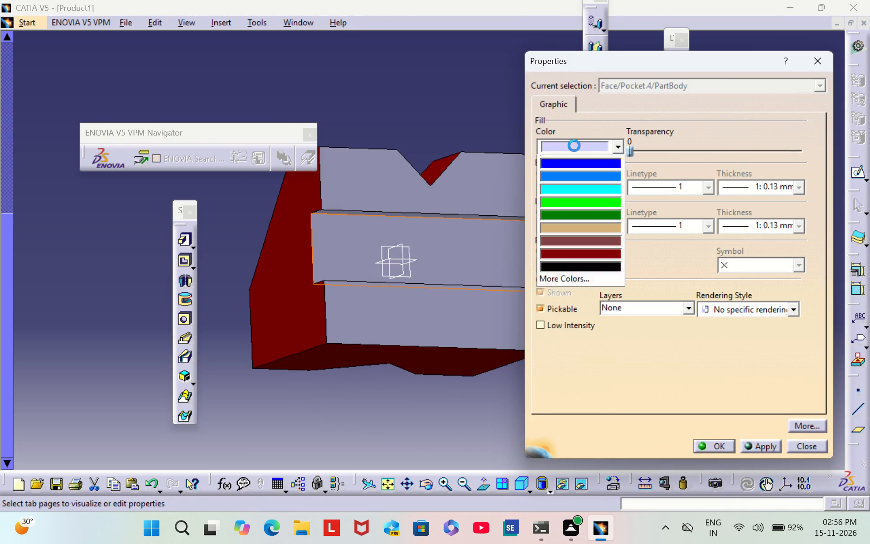
left_click(609, 350)
left_click(721, 440)
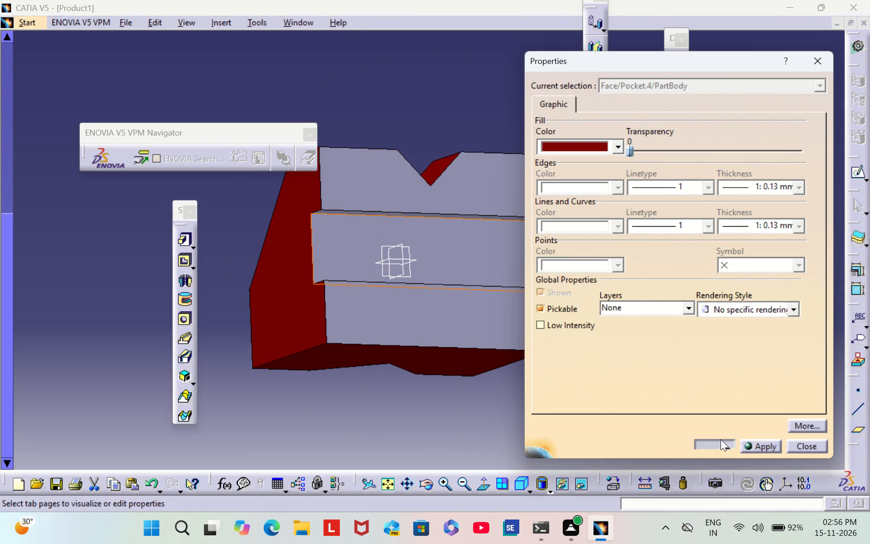
Set the fill colour of the V-notched outer face beside the rectangular base cut to dark red.
right_click(456, 175)
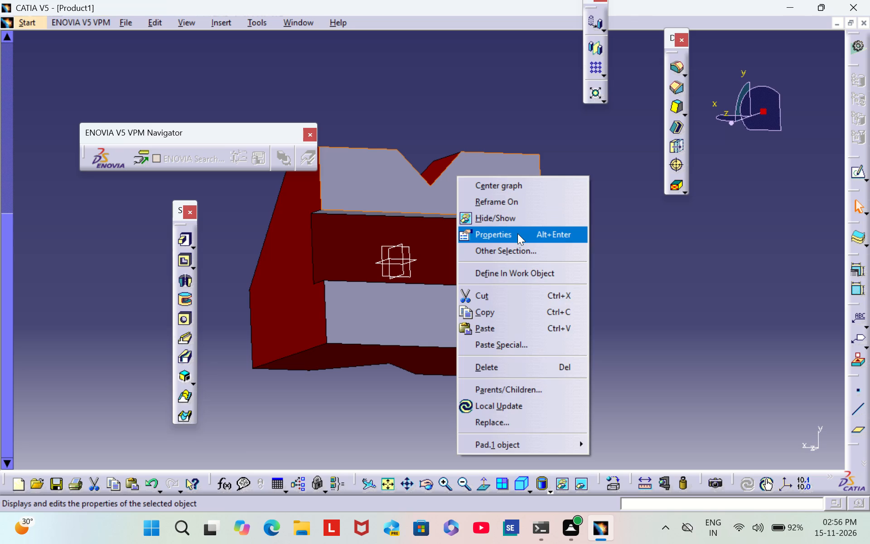
left_click(517, 233)
left_click(572, 148)
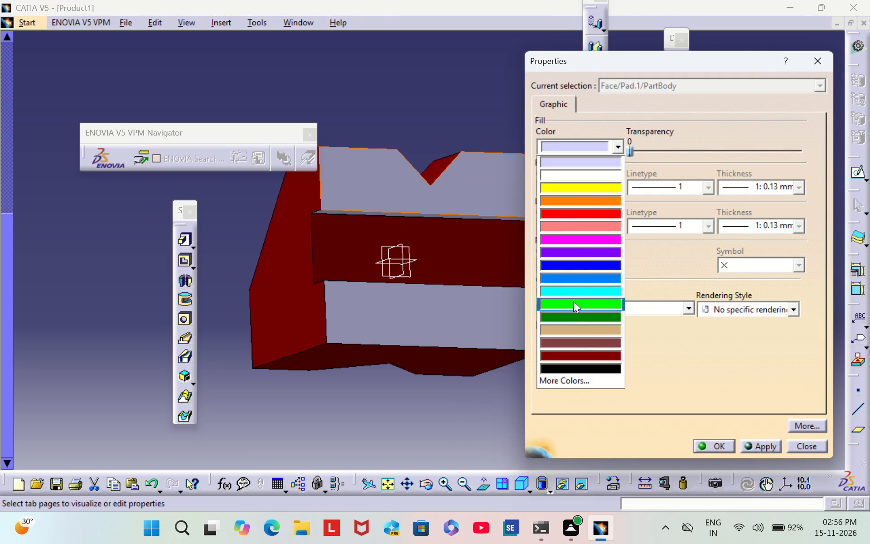
left_click(590, 356)
left_click(705, 447)
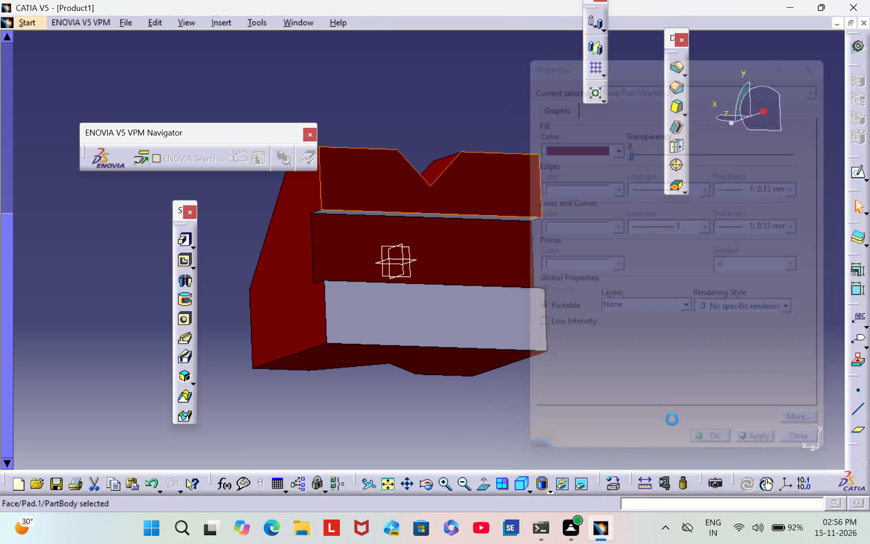
Set the fill colour of the plain rectangular outer face beside the rectangular base cut to dark red.
right_click(447, 312)
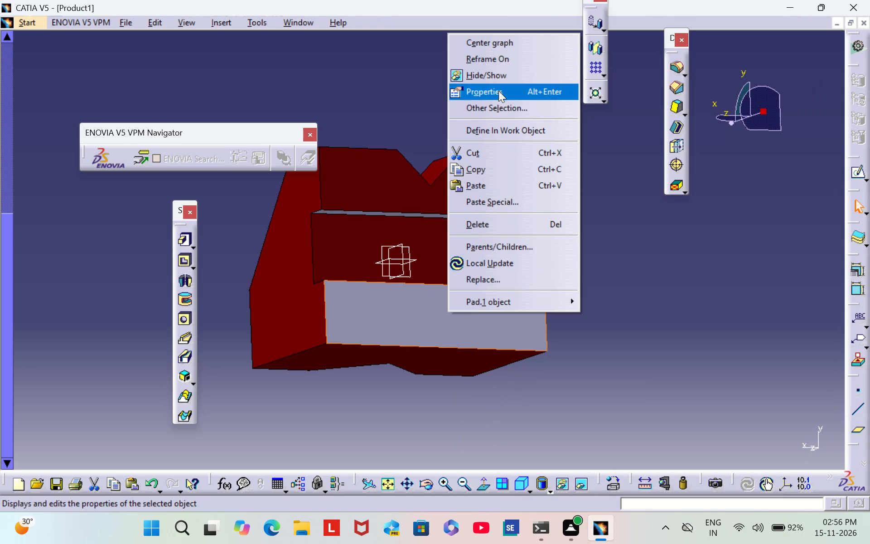
left_click(498, 91)
left_click(562, 143)
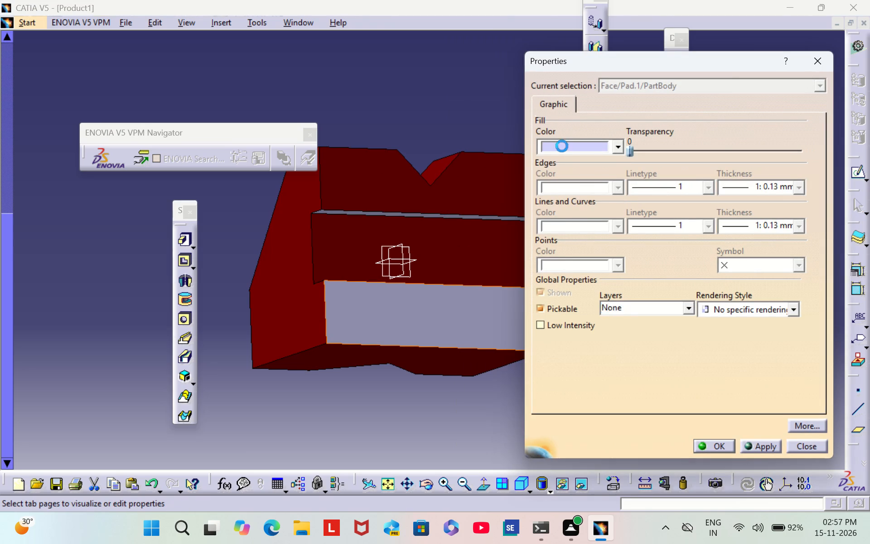
left_click(595, 355)
left_click(715, 447)
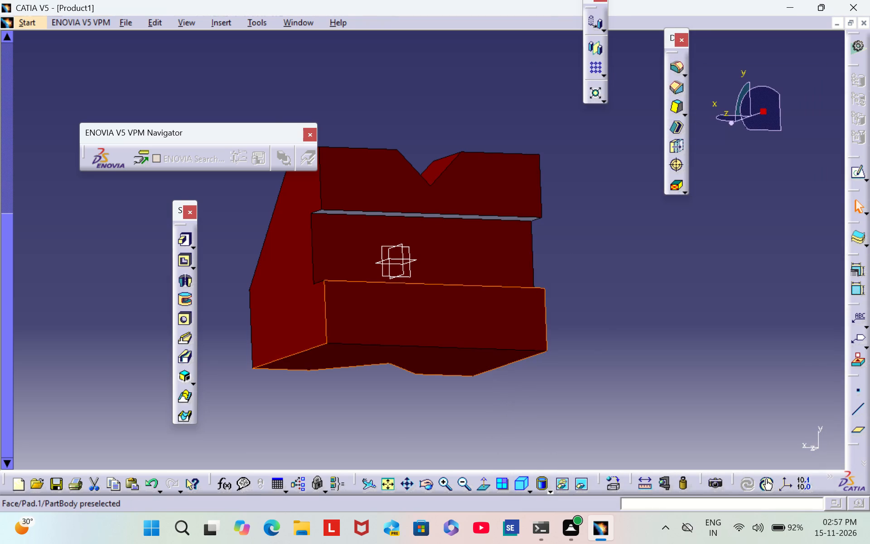
Set the fill colour of the rectangular base cut's side wall, next to the plain rectangular outer face, to dark red.
middle_click_drag(404, 357, 639, 356)
scroll(404, 357, "down", 1)
right_click_drag(404, 357, 639, 356)
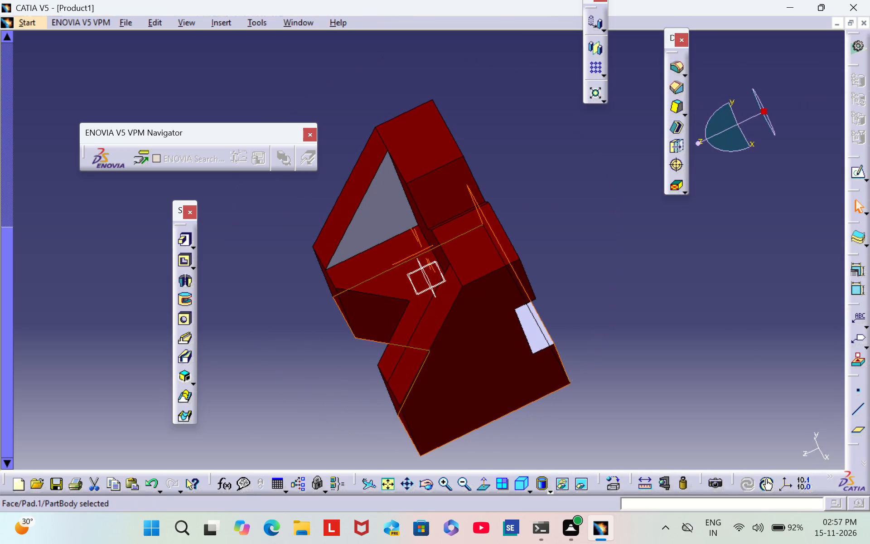
right_click(535, 328)
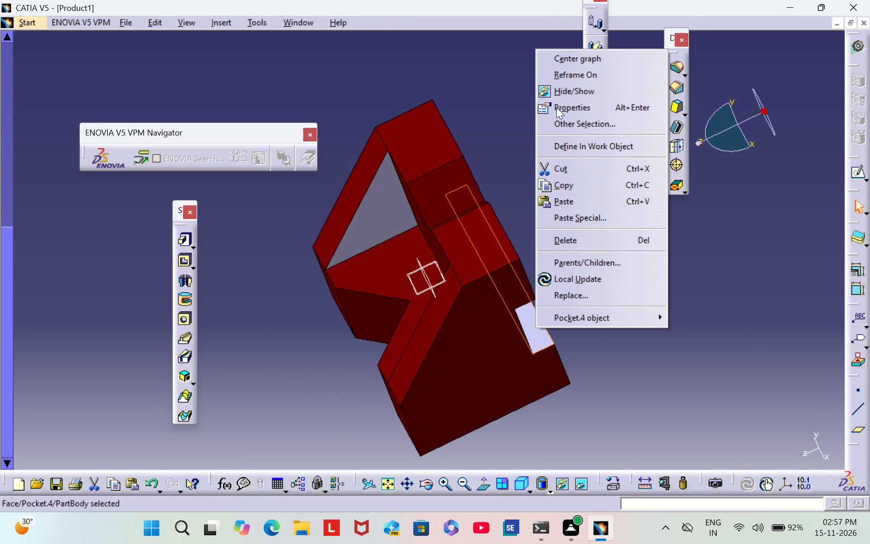
left_click(556, 107)
left_click(590, 151)
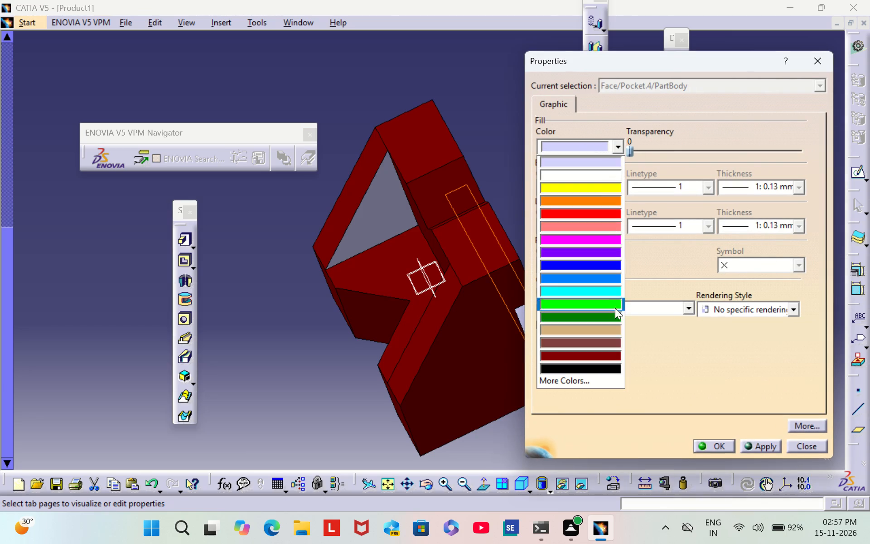
left_click(615, 345)
left_click(553, 142)
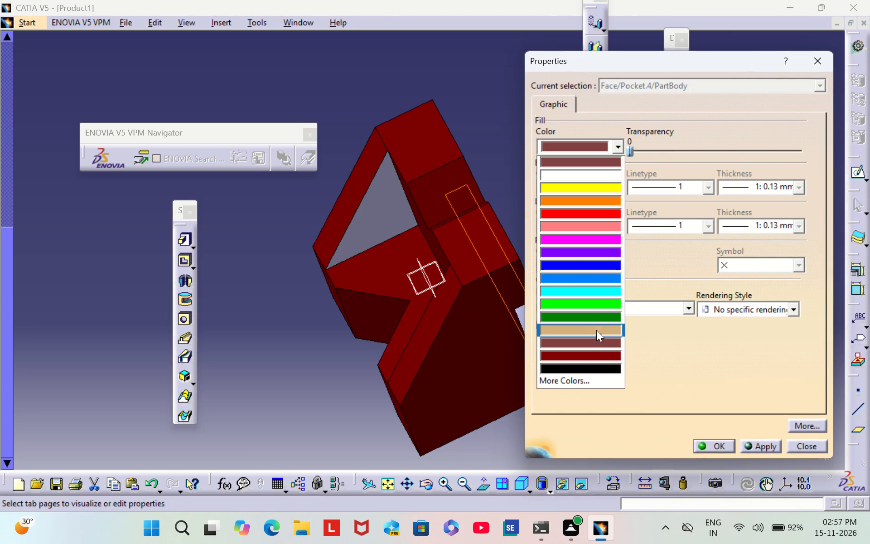
left_click(603, 354)
left_click(723, 443)
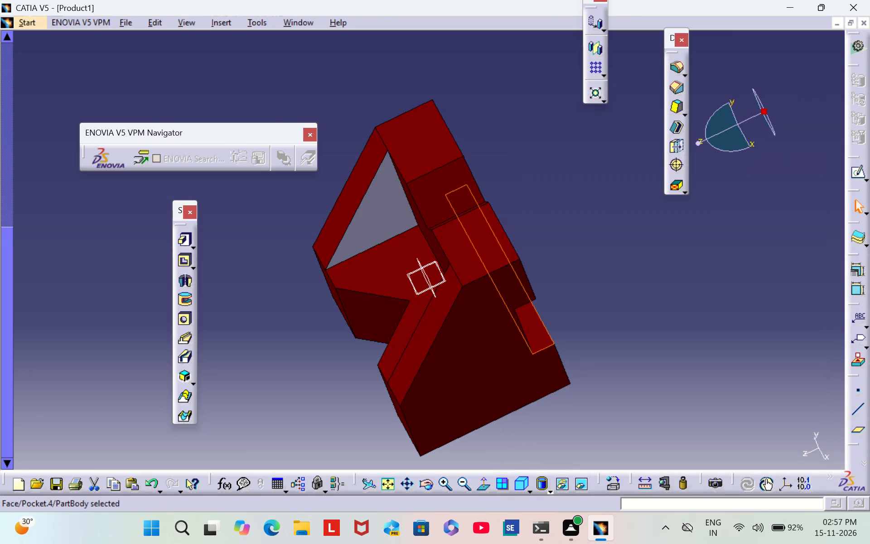
Set the fill colour of the remaining uncoloured triangular side face inside the pocket to dark red.
scroll(310, 363, "down", 1)
middle_click_drag(310, 363, 436, 321)
right_click_drag(310, 363, 436, 321)
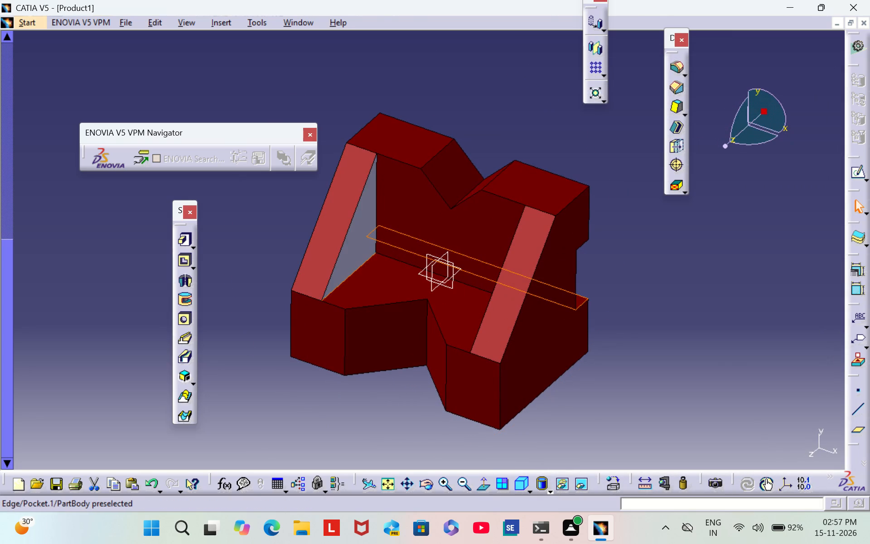
right_click(359, 262)
left_click(434, 287)
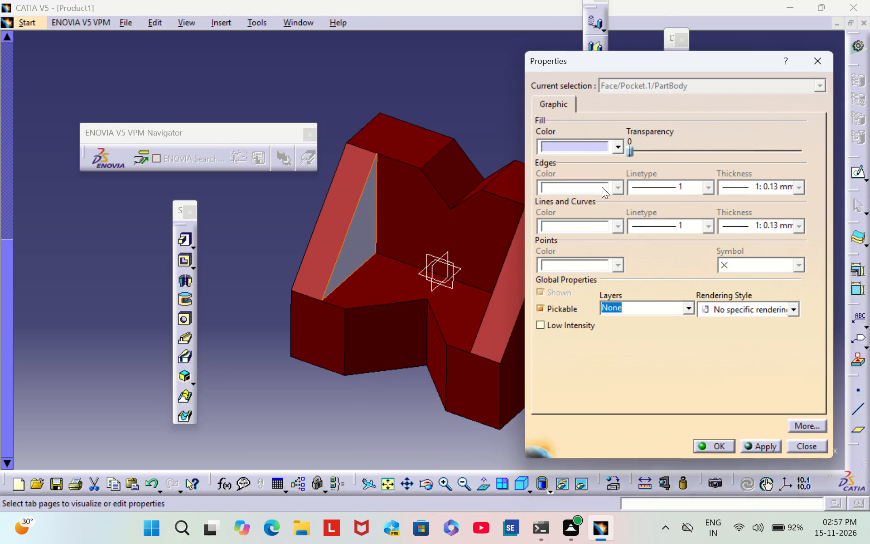
left_click(569, 151)
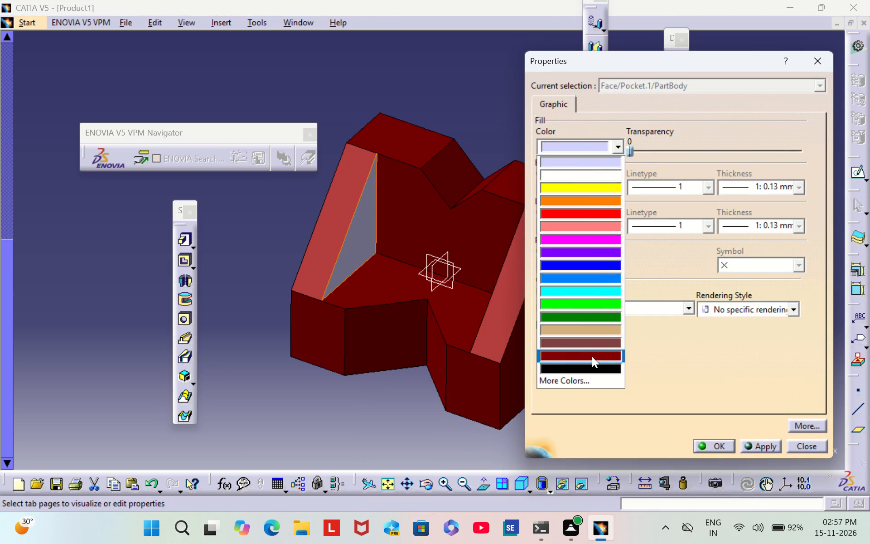
left_click(592, 356)
left_click(715, 442)
Set the fill colour of the rectangular base cut's opposite side wall, next to the V-notched outer face, to dark red.
scroll(673, 301, "down", 1)
middle_click_drag(673, 300, 674, 299)
right_click_drag(674, 299, 254, 225)
middle_click_drag(674, 299, 254, 226)
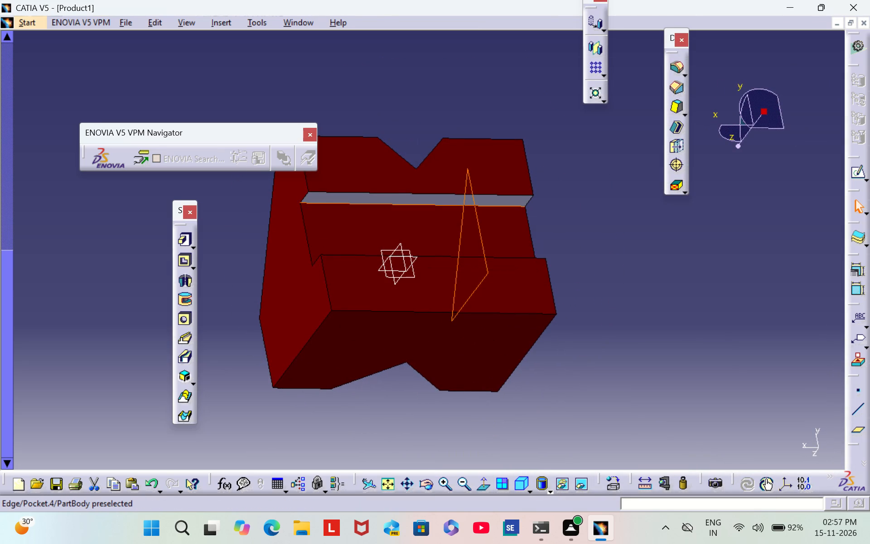
right_click(409, 199)
left_click(492, 260)
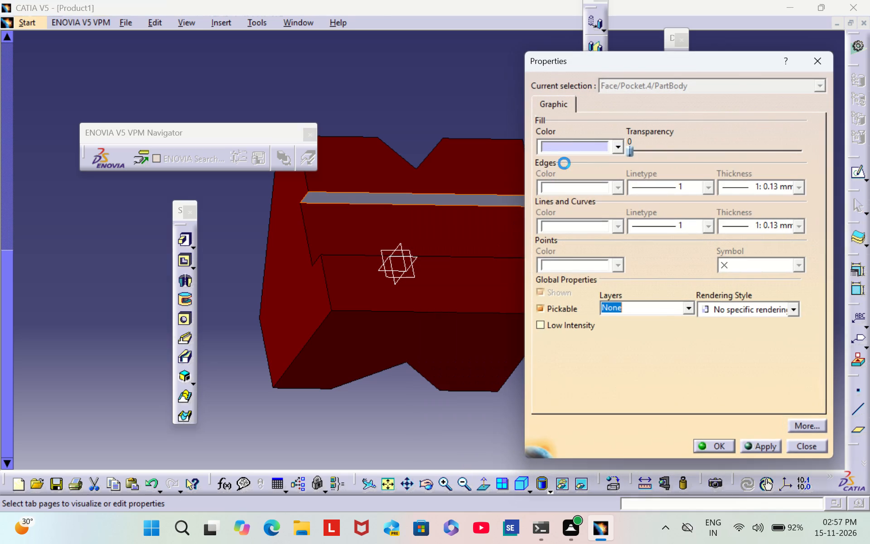
left_click(565, 151)
left_click(602, 355)
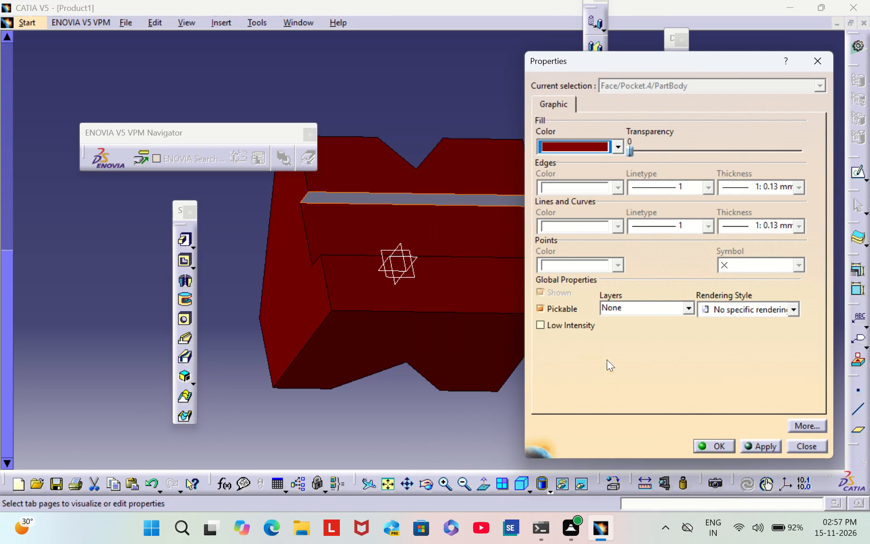
left_click(710, 442)
left_click(697, 363)
Examine the part from several sides to check that no face is left uncoloured.
middle_click_drag(676, 316, 682, 164)
right_click_drag(675, 315, 682, 164)
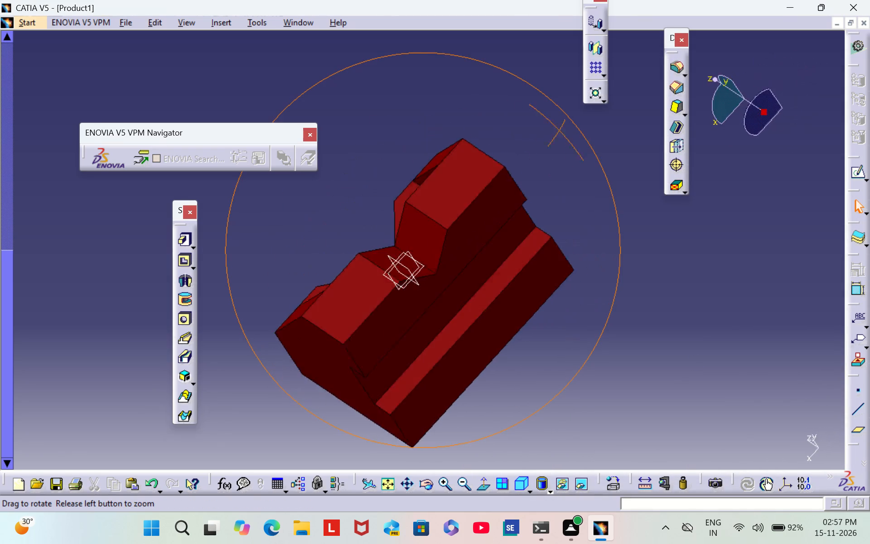
middle_click_drag(682, 164, 730, 266)
right_click_drag(682, 164, 730, 266)
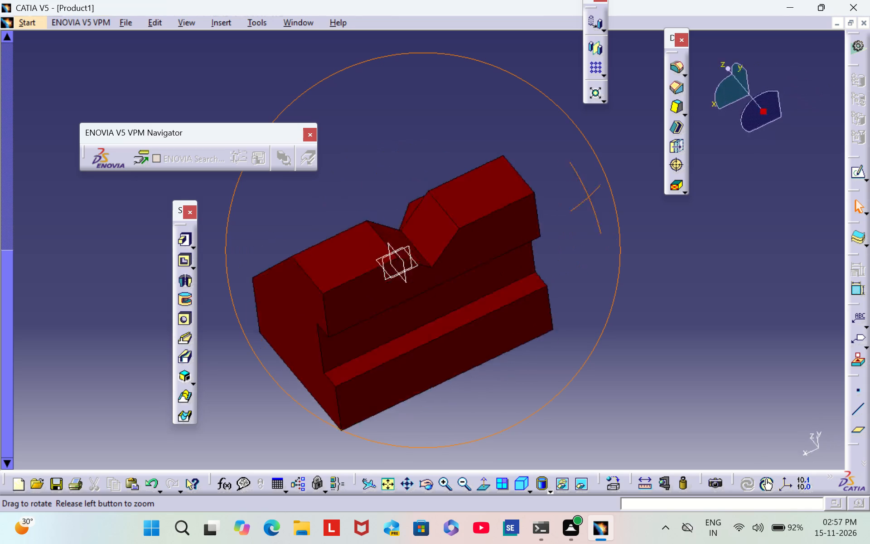
middle_click_drag(730, 266, 491, 185)
right_click_drag(730, 266, 573, 246)
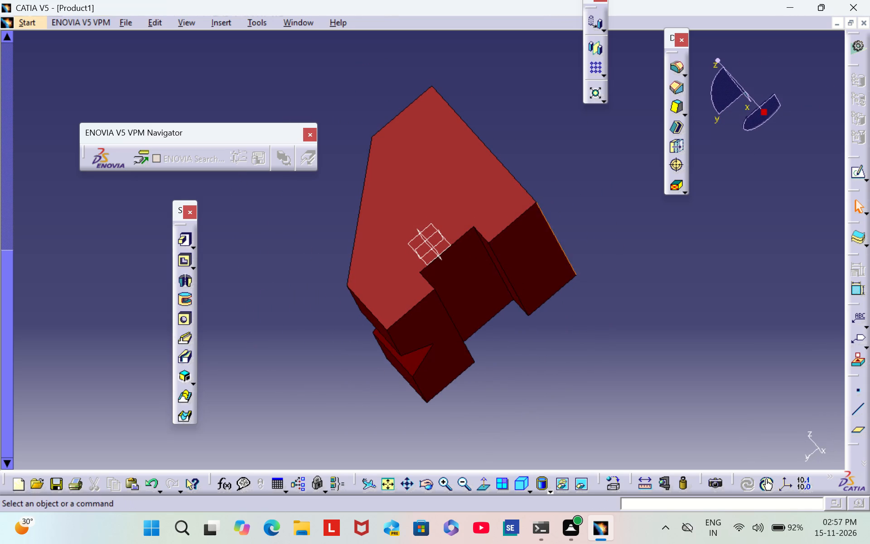
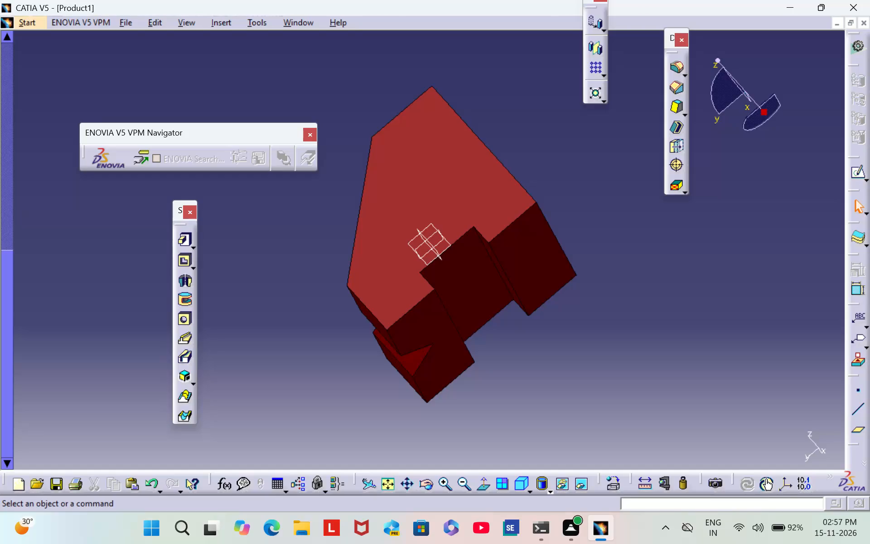
Save the part to the Desktop as a CATPart named PART 1, accepting the update of its links in the session.
left_click(520, 482)
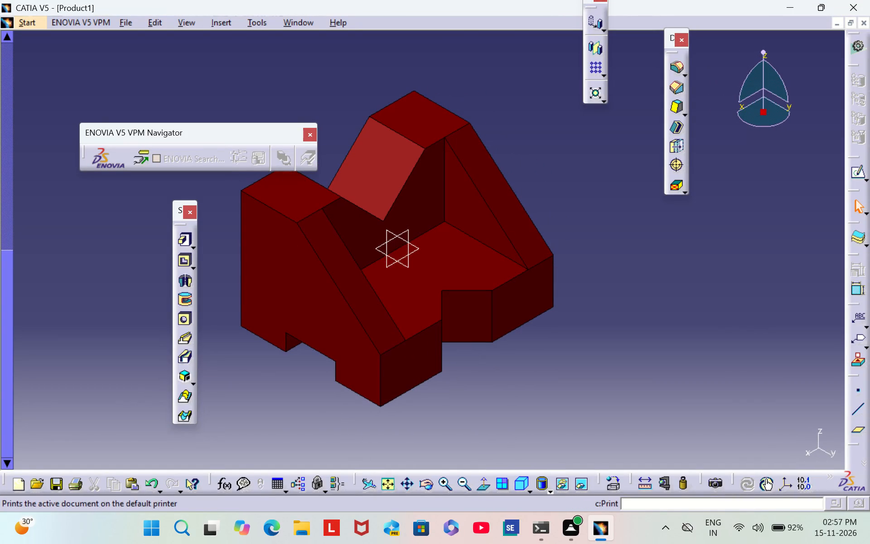
left_click(55, 487)
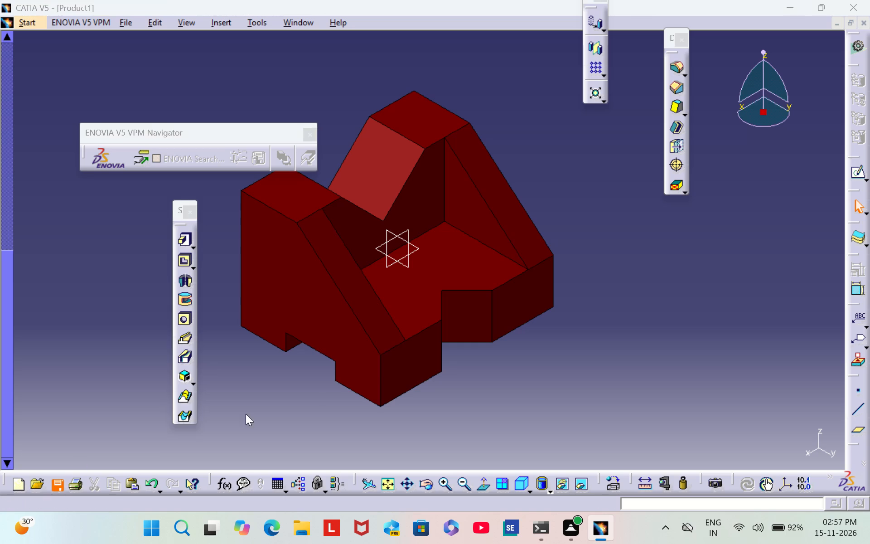
key("BackSpace")
type("PART")
key("space")
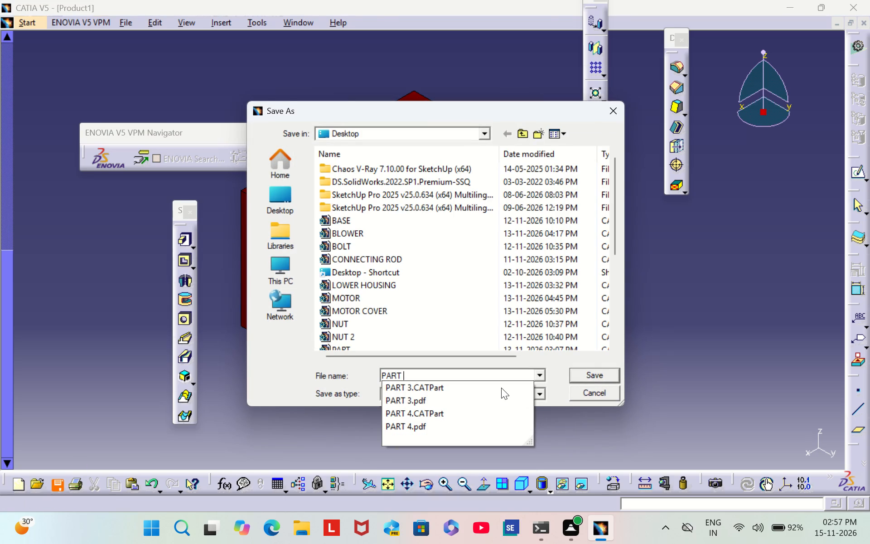
key("5")
key("BackSpace")
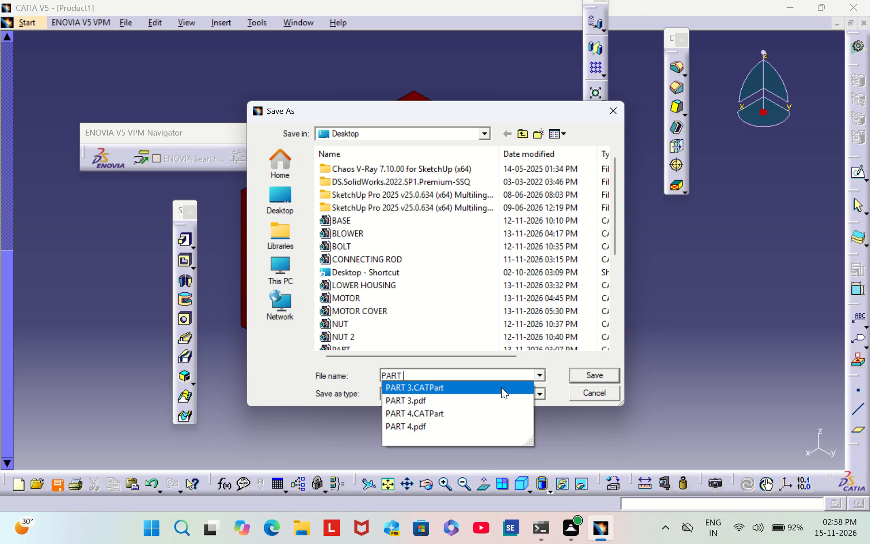
key("1")
left_click(599, 375)
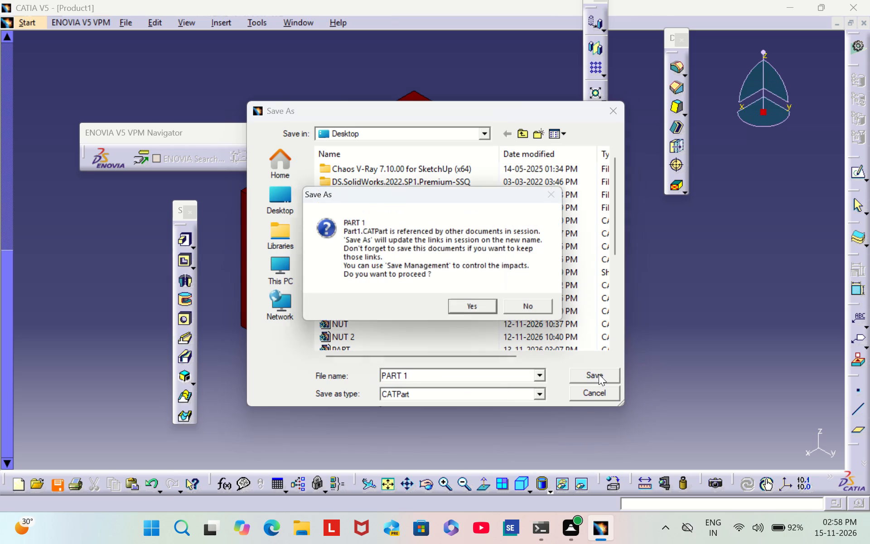
left_click(472, 308)
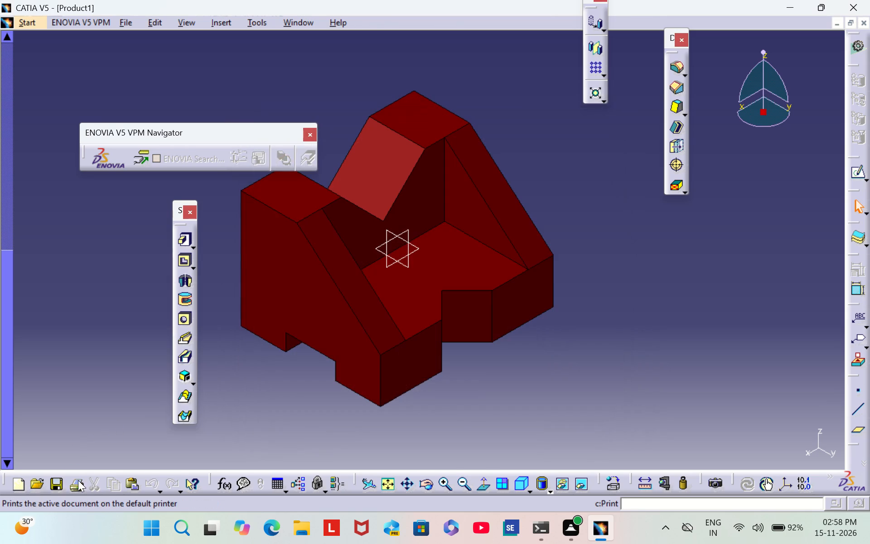
Print the isometric view of the part to a PDF document named PART 1 on the Desktop.
left_click(78, 482)
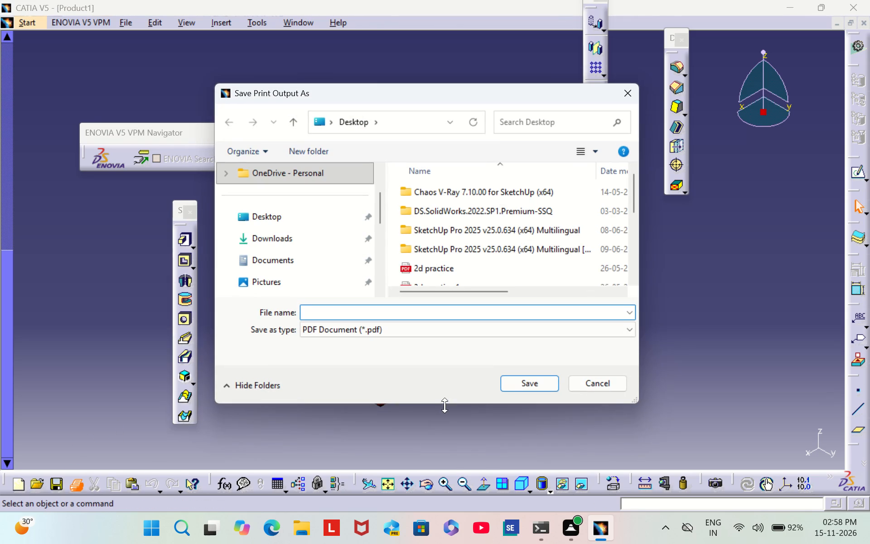
type("PART")
key("space")
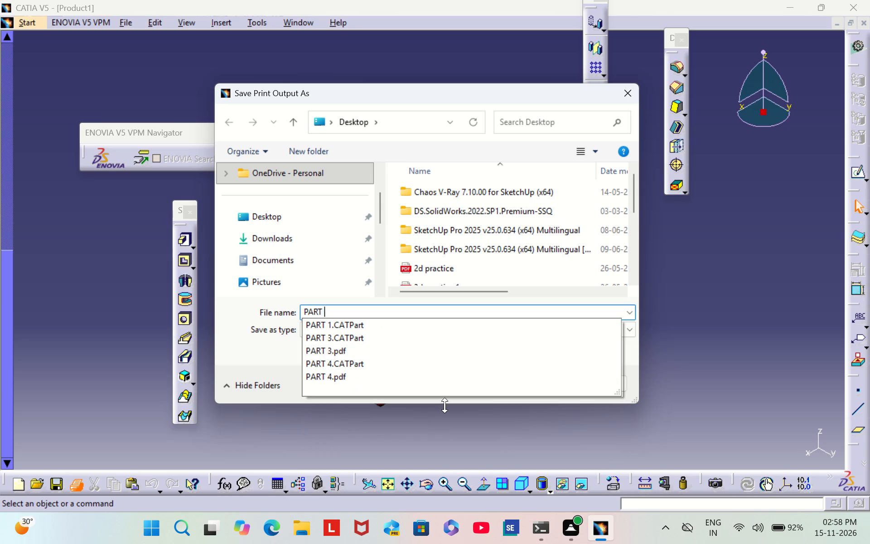
key("1")
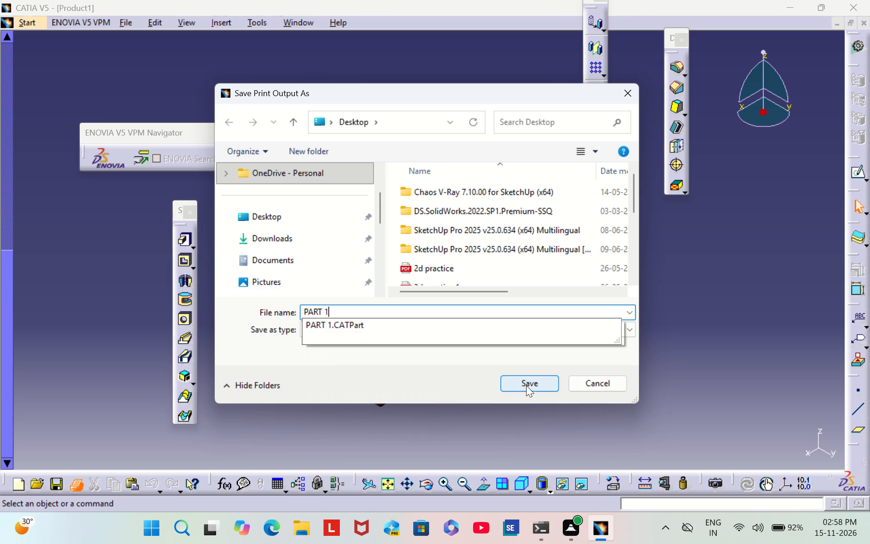
left_click(526, 384)
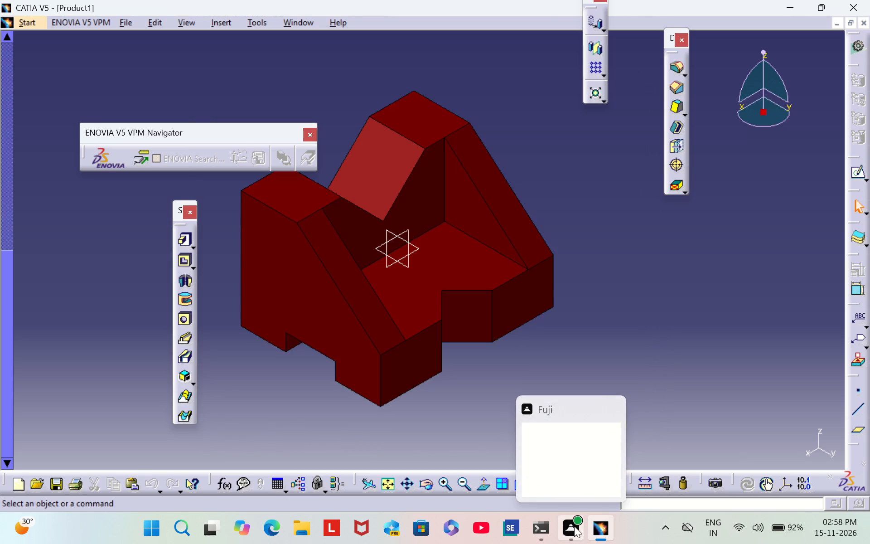